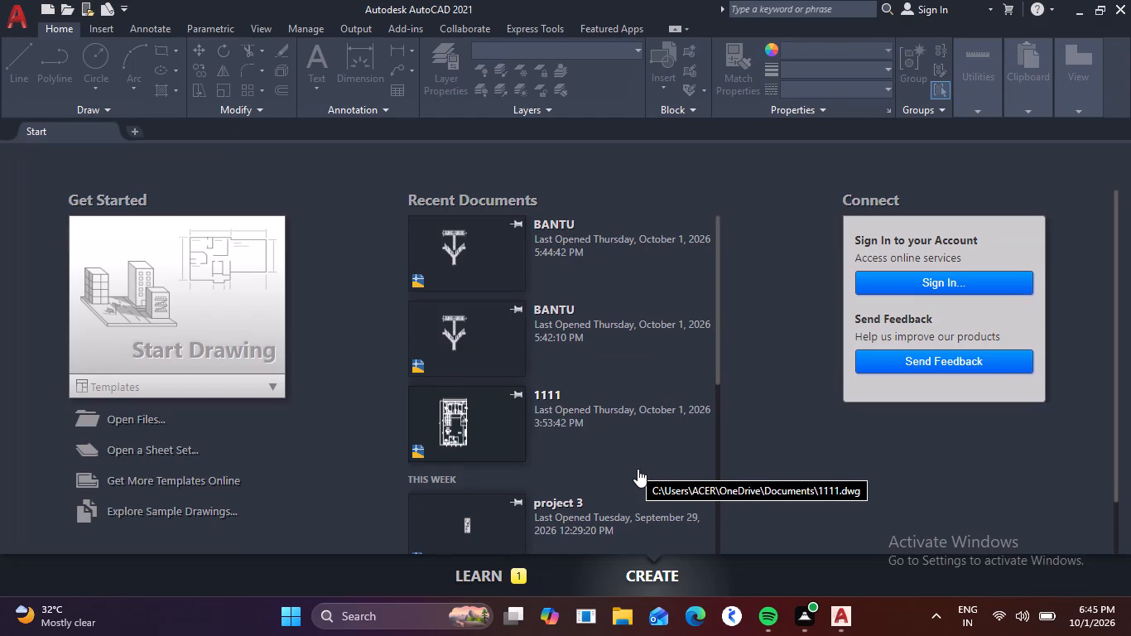
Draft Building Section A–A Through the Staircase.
Start a new blank drawing.
double_click(262, 276)
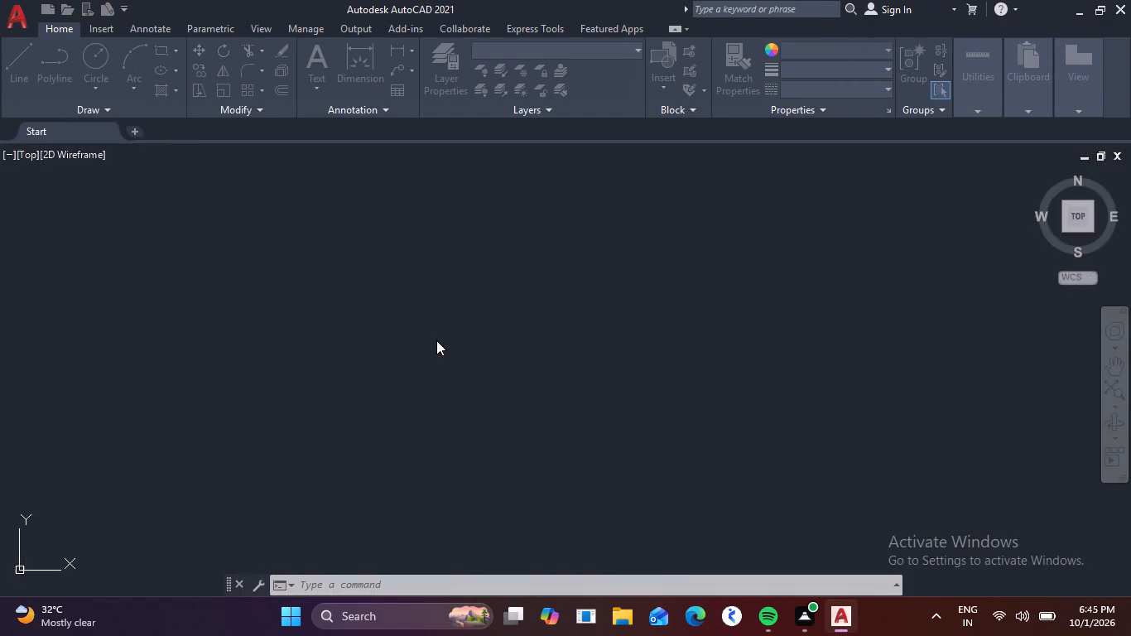
Configure the drawing units with decimal length type and millimeters as the insertion scale.
type("un")
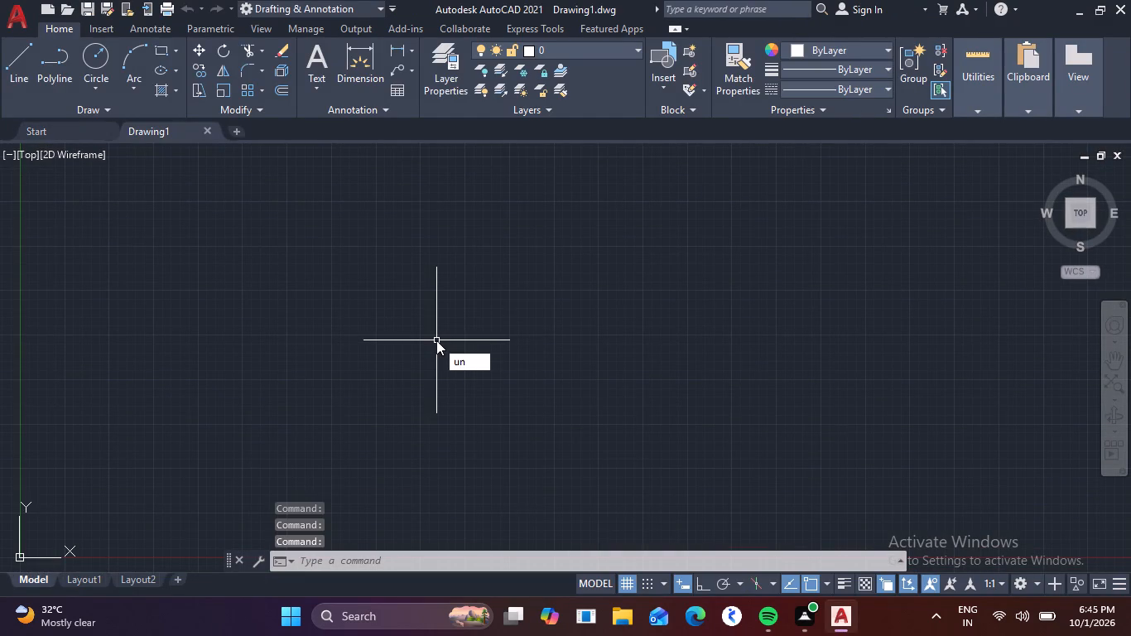
key("space")
left_click(506, 191)
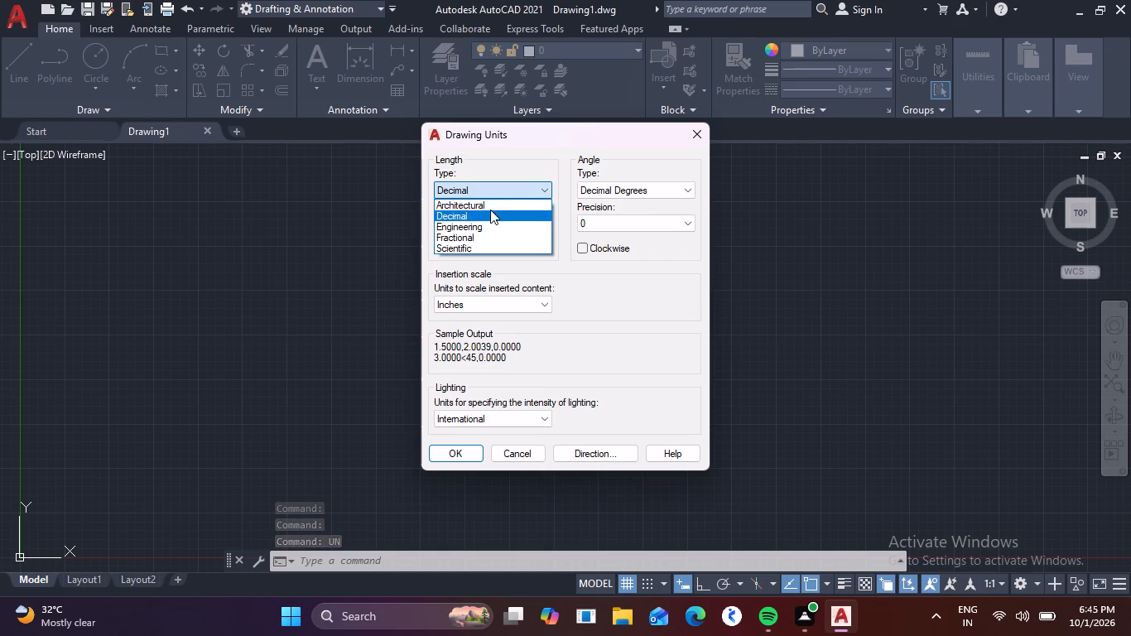
left_click(470, 219)
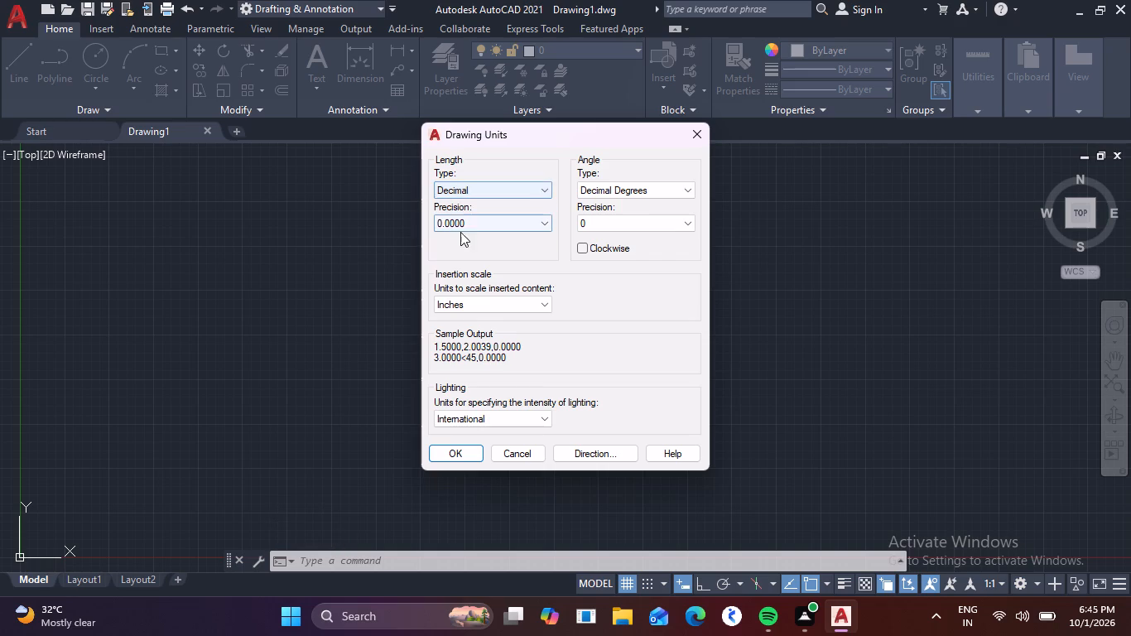
left_click(488, 304)
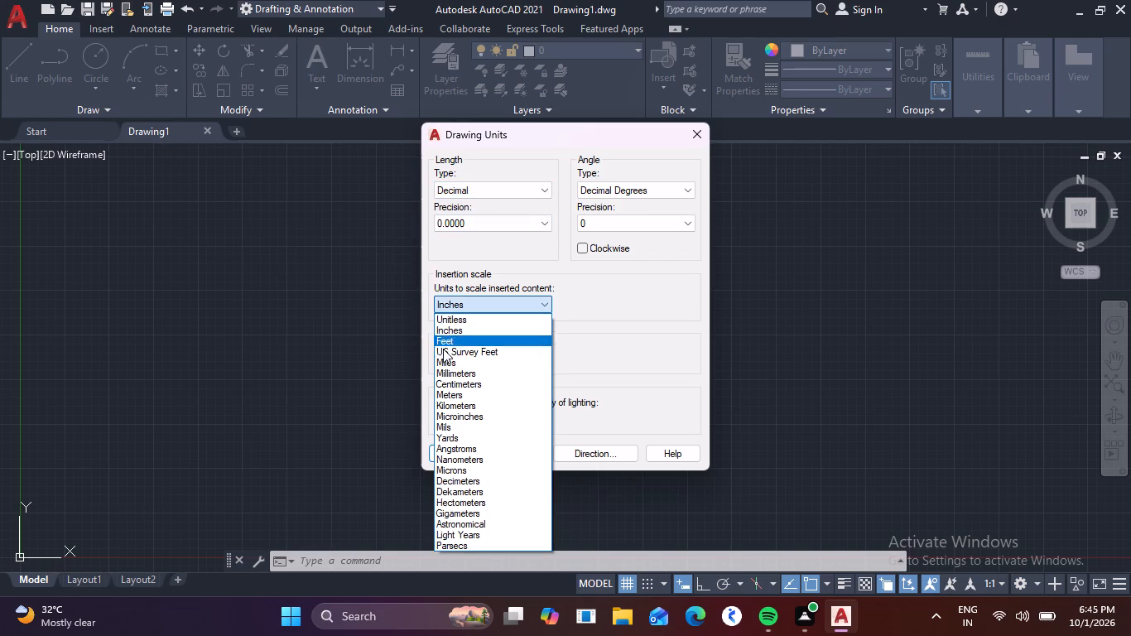
left_click(495, 369)
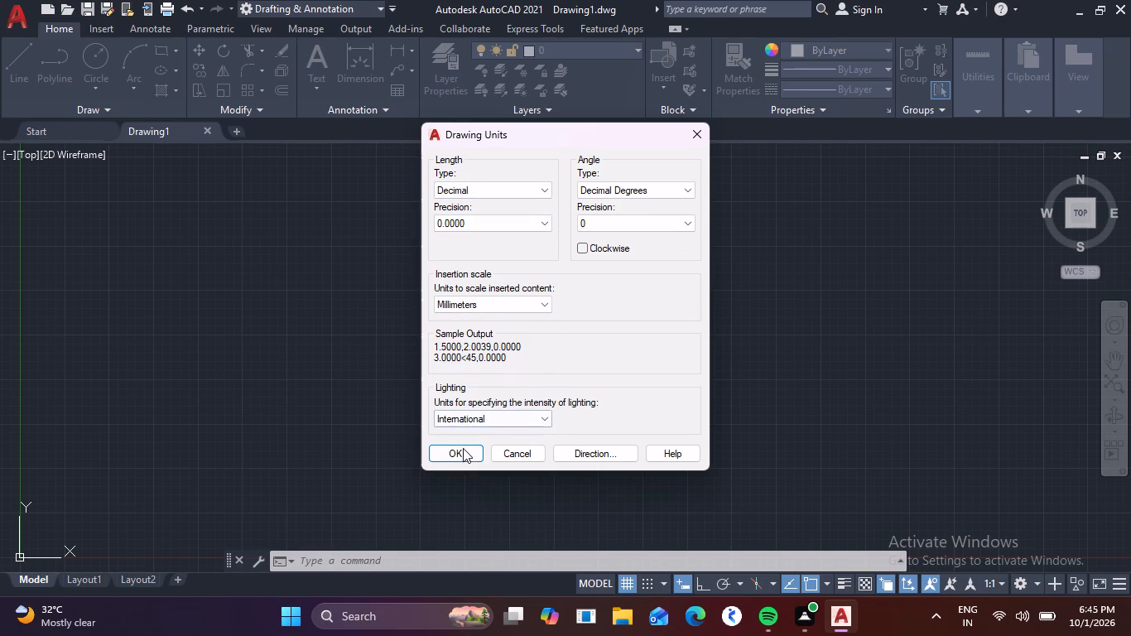
left_click(462, 454)
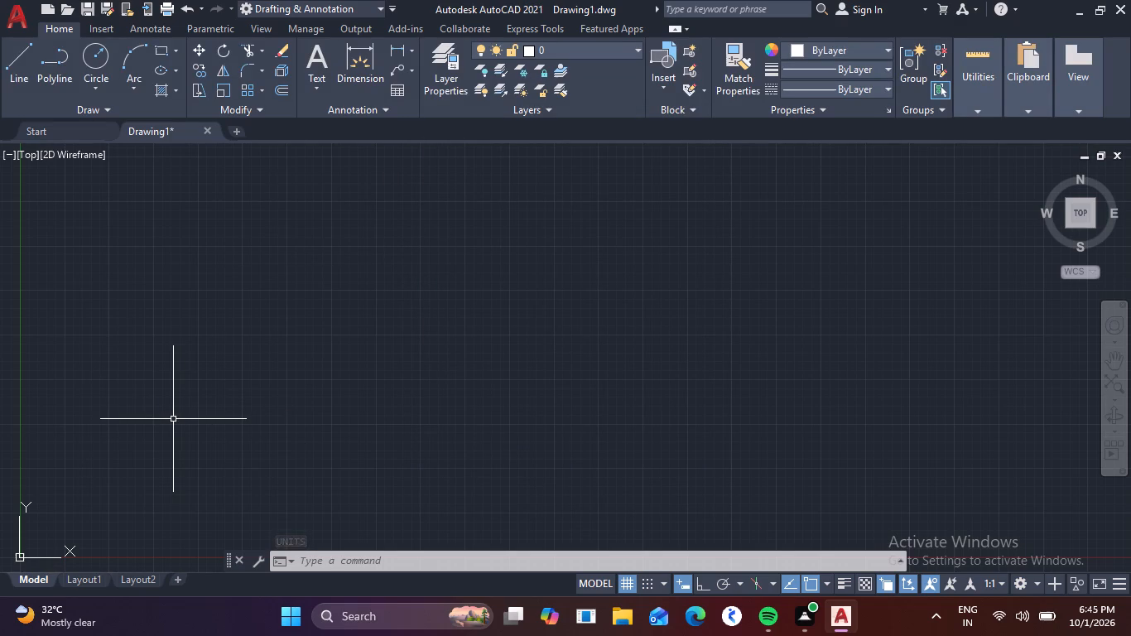
Draw a horizontal construction line slightly above the origin, at Y about 1.75.
key("z")
key("Return")
key("a")
key("Return")
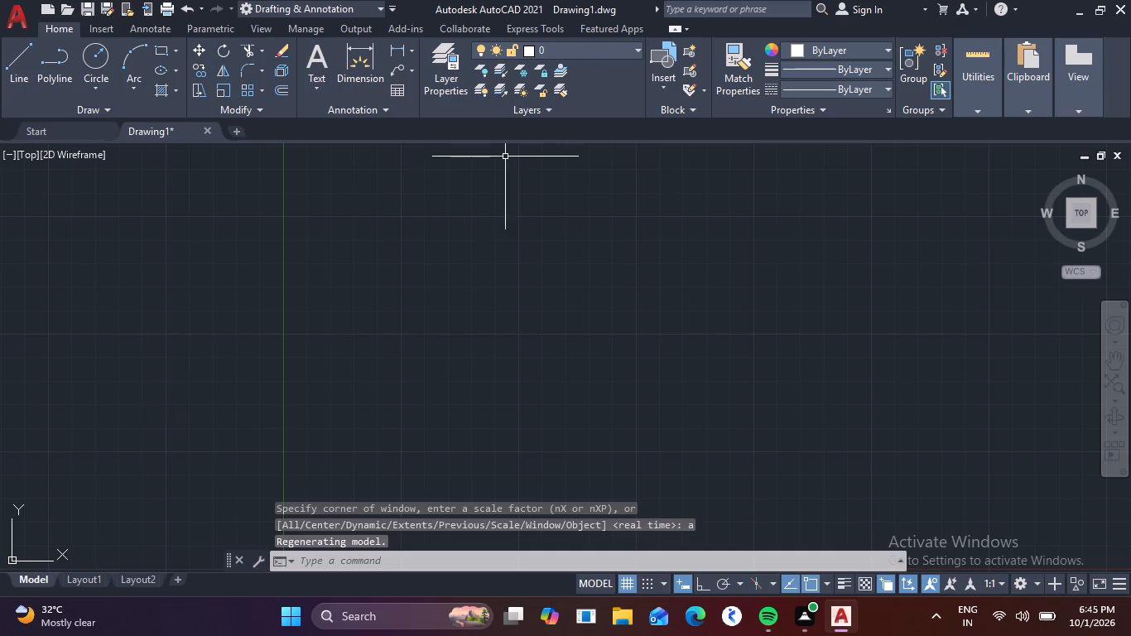
left_click(215, 156)
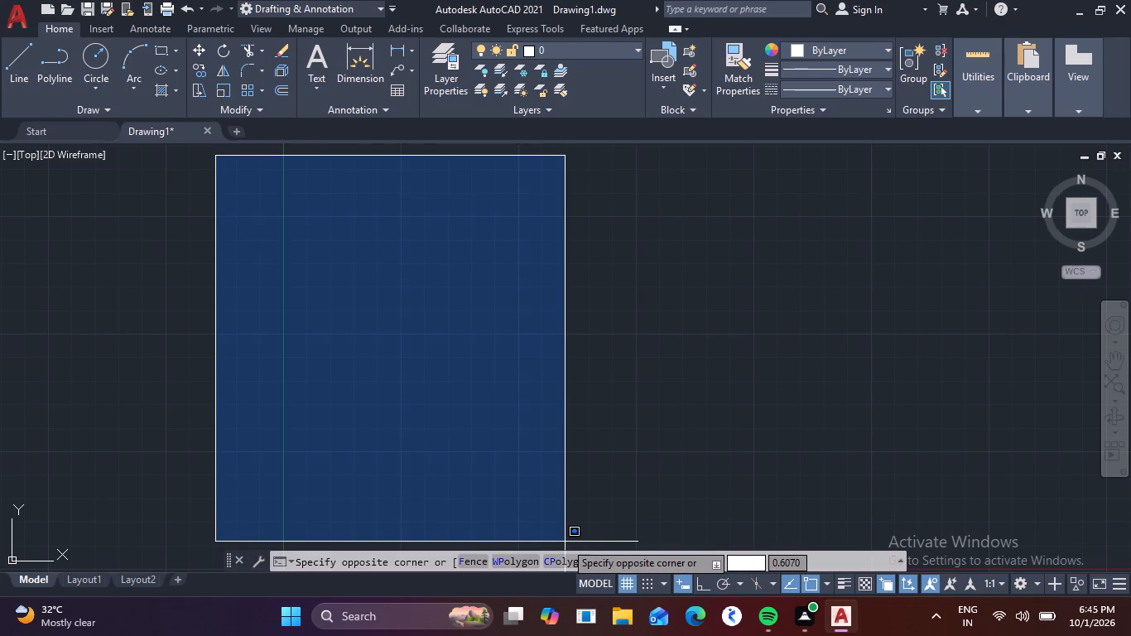
key("Escape")
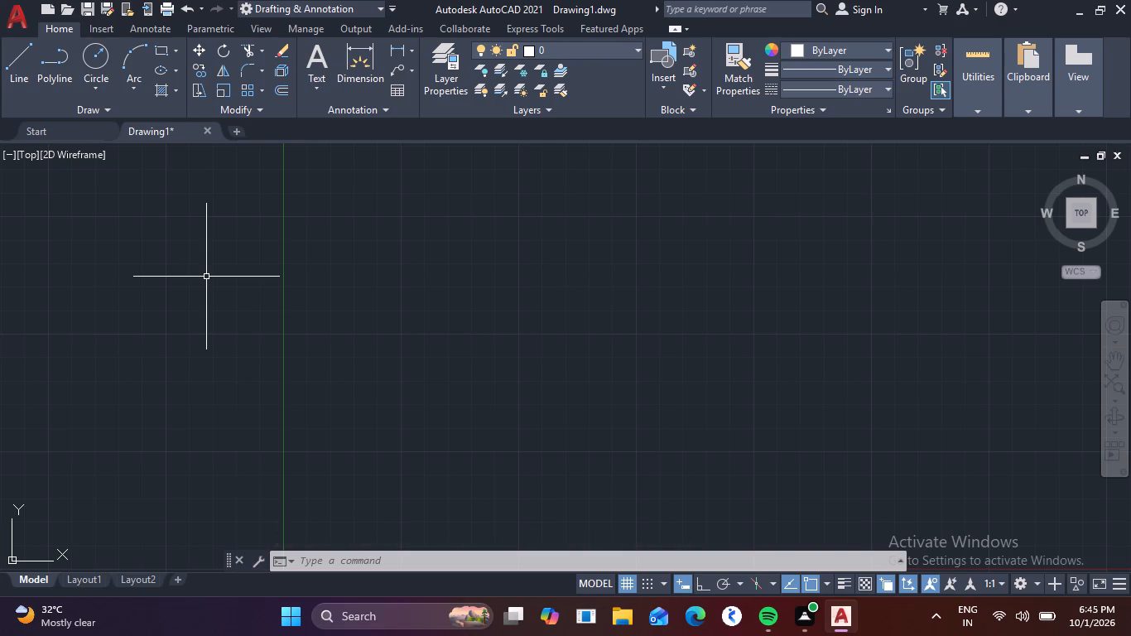
type("xl")
key("space")
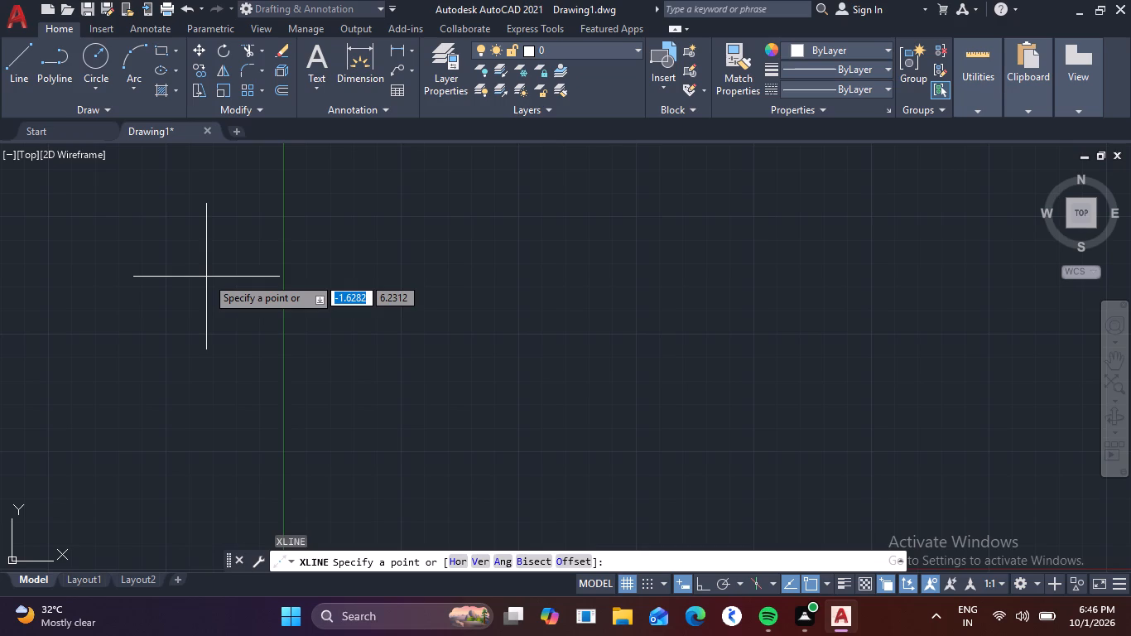
type("h")
key("space")
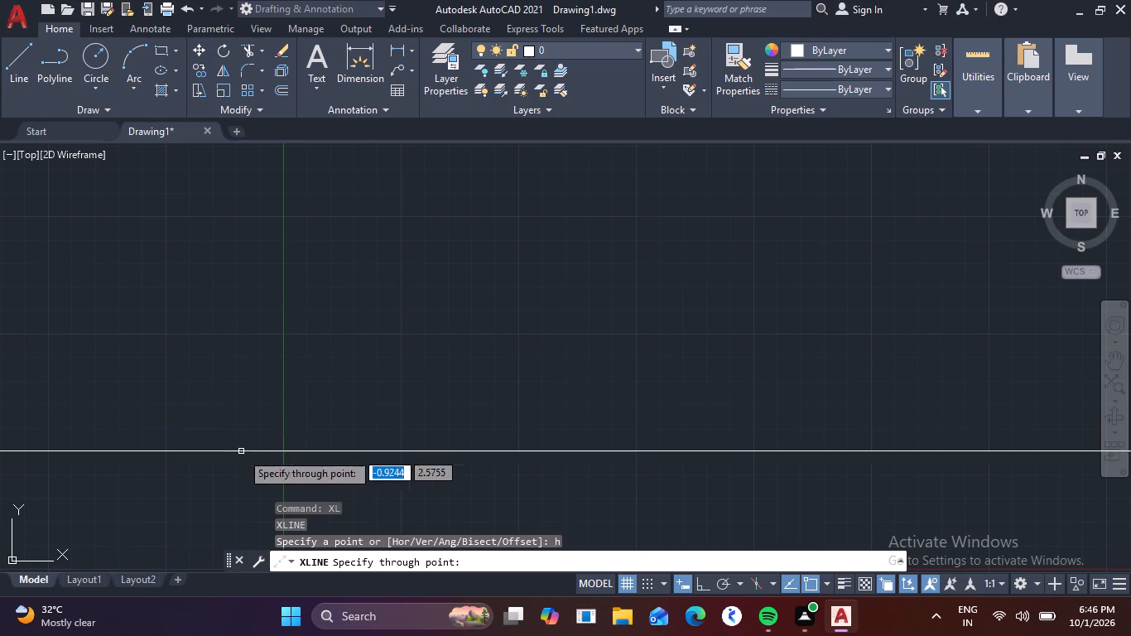
left_click(292, 488)
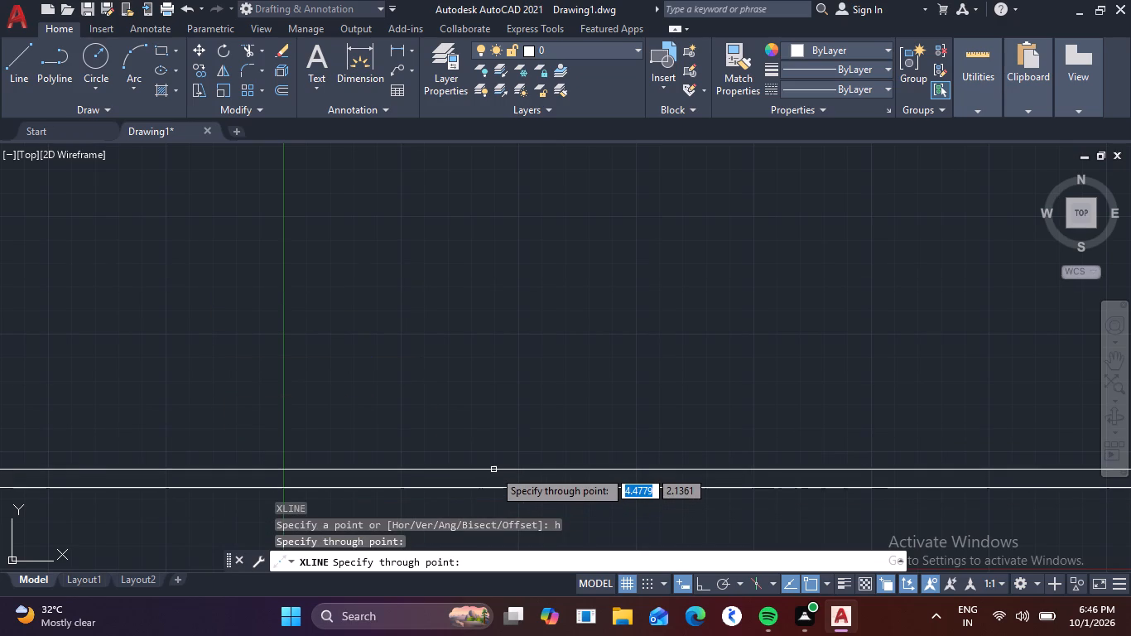
key("Escape")
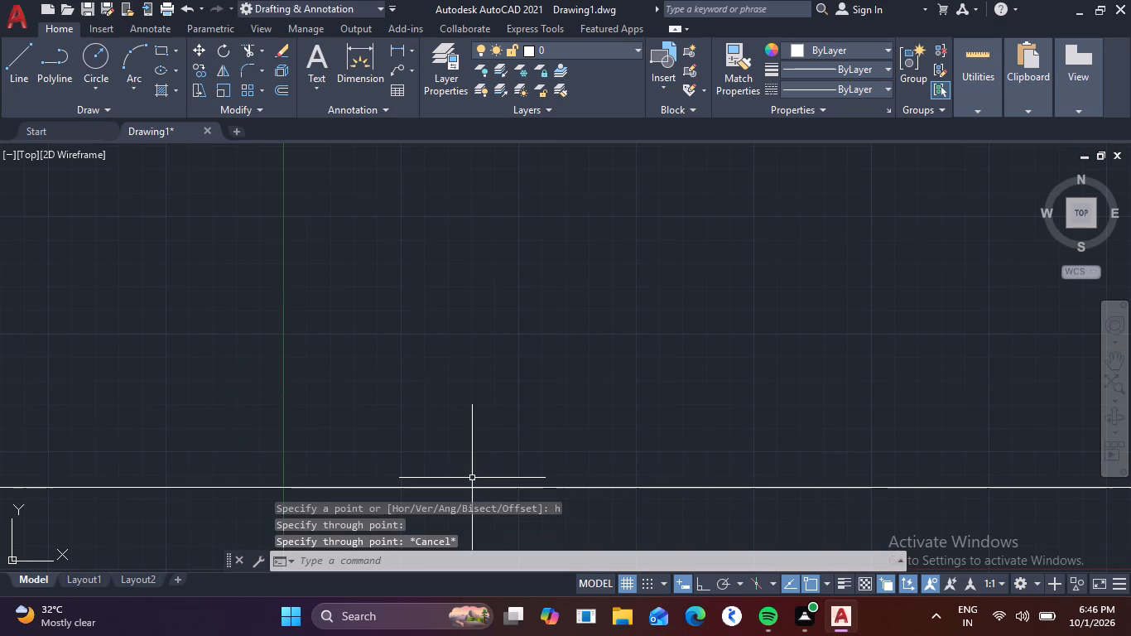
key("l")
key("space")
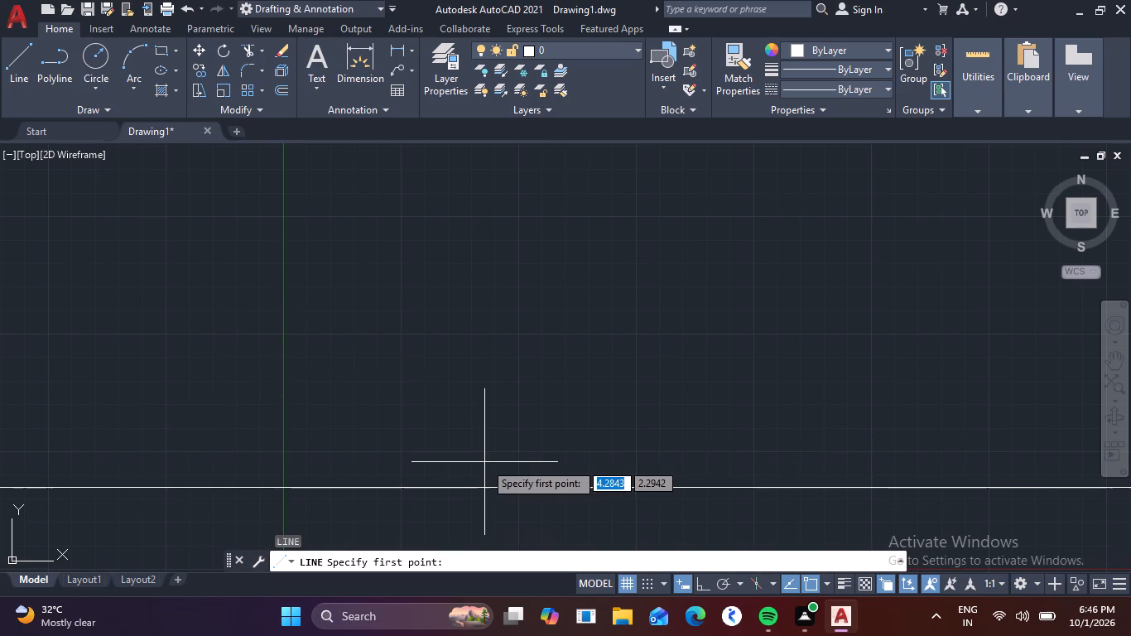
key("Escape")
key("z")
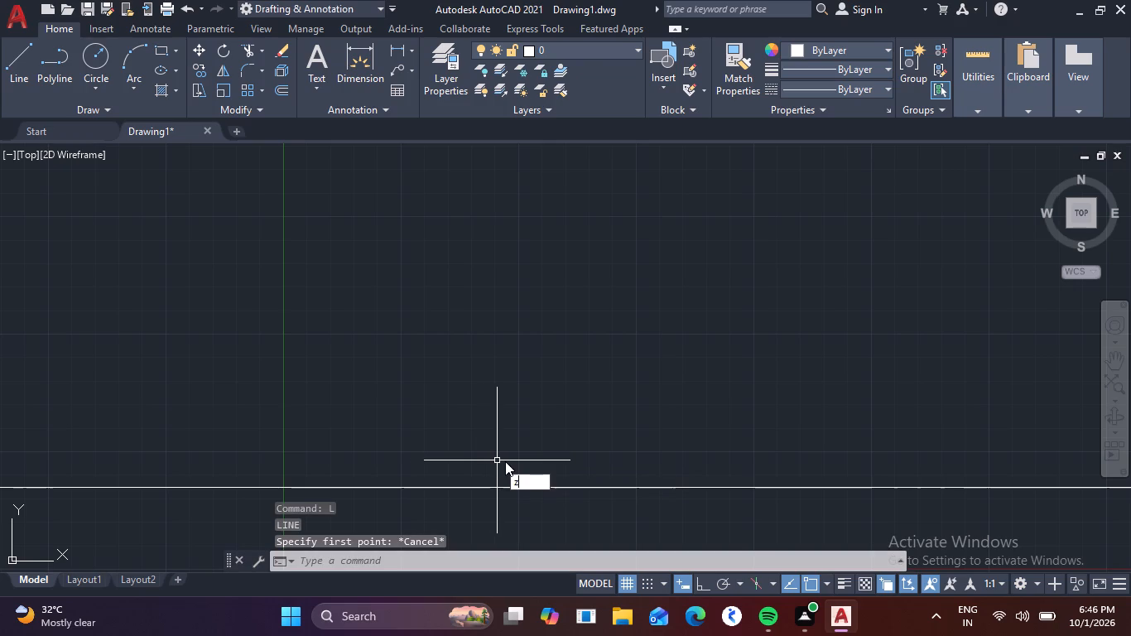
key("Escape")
Draw a vertical construction line crossing the horizontal one just beside the origin, at X about 0.48.
key("x")
key("l")
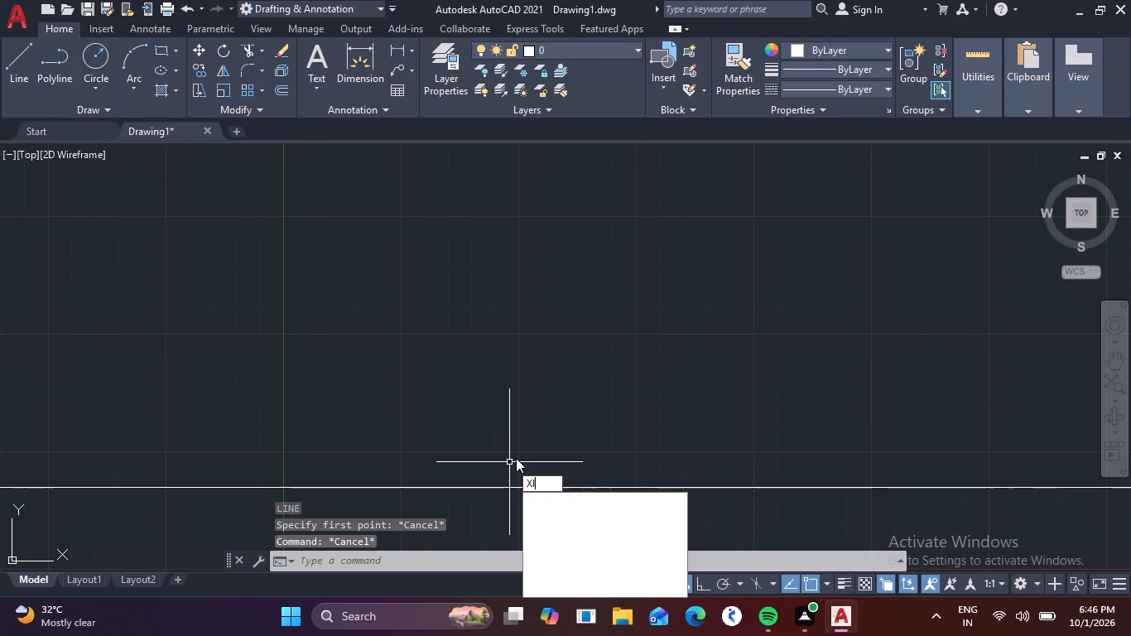
key("space")
type("v")
key("space")
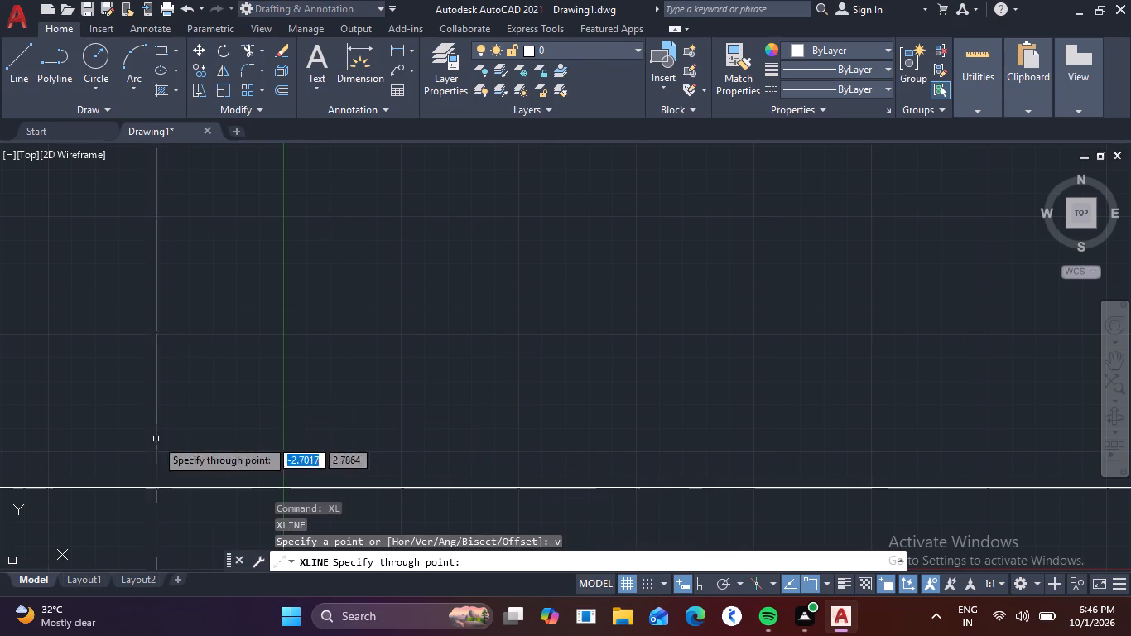
left_click(304, 487)
key("Escape")
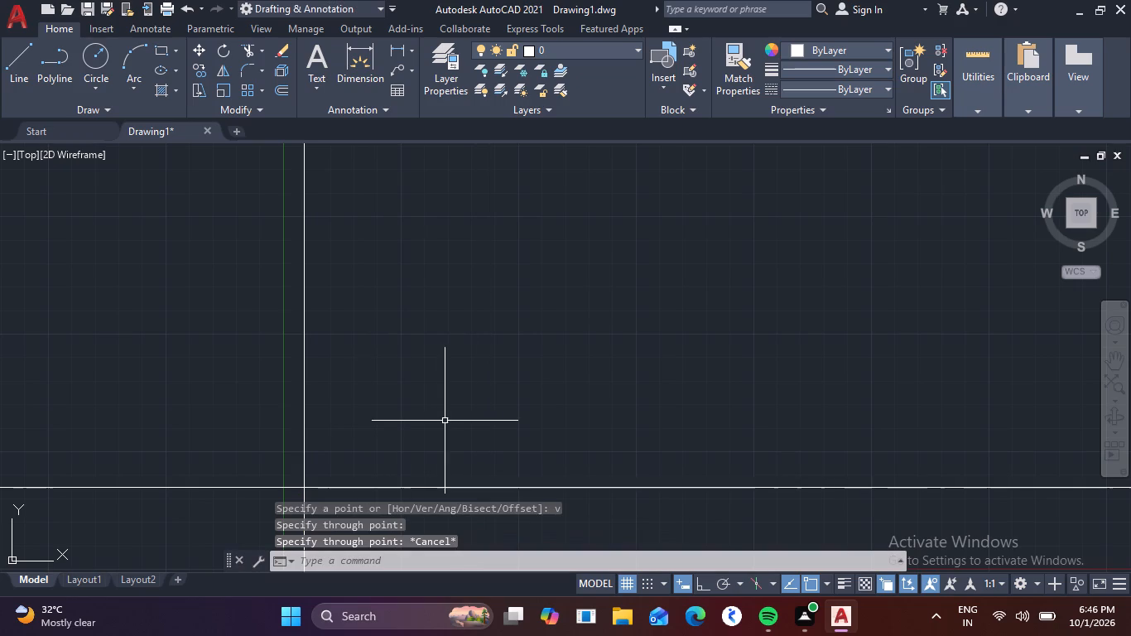
Trim both construction lines left of and below their intersection to leave an L-shaped corner.
middle_click_drag(460, 421, 623, 317)
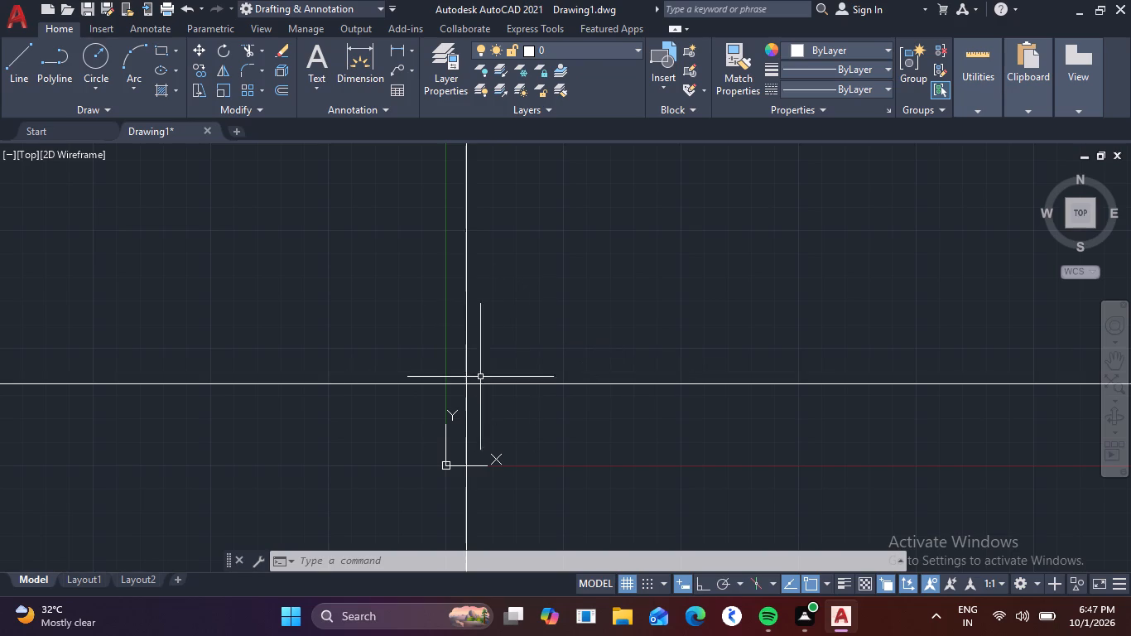
key("Escape")
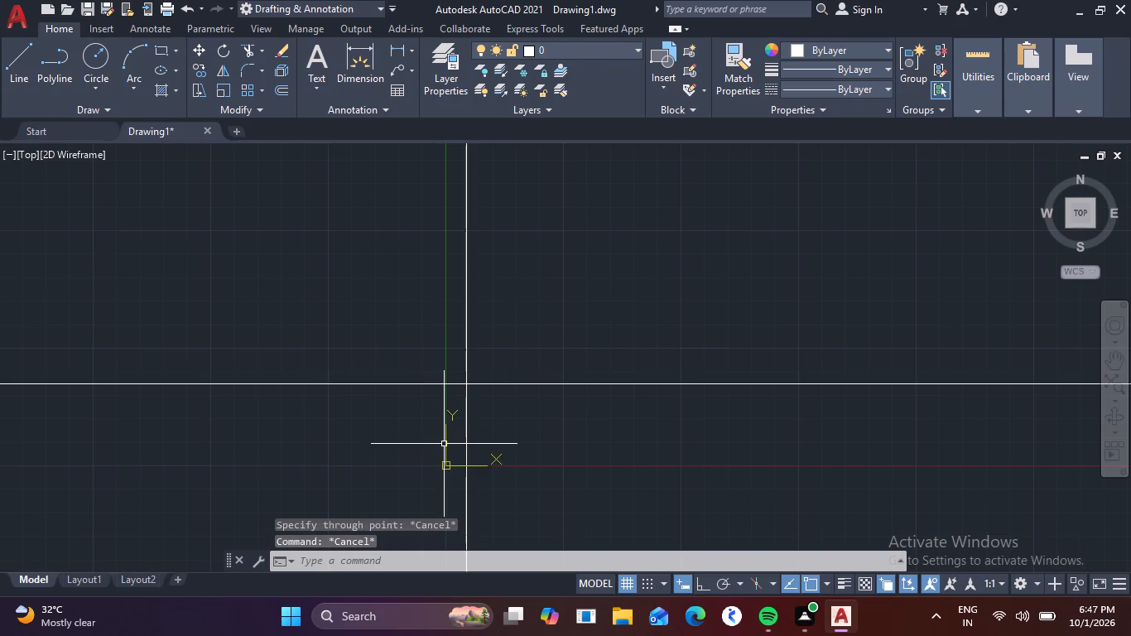
type("tr")
key("space")
key("space")
left_click_drag(407, 338, 548, 482)
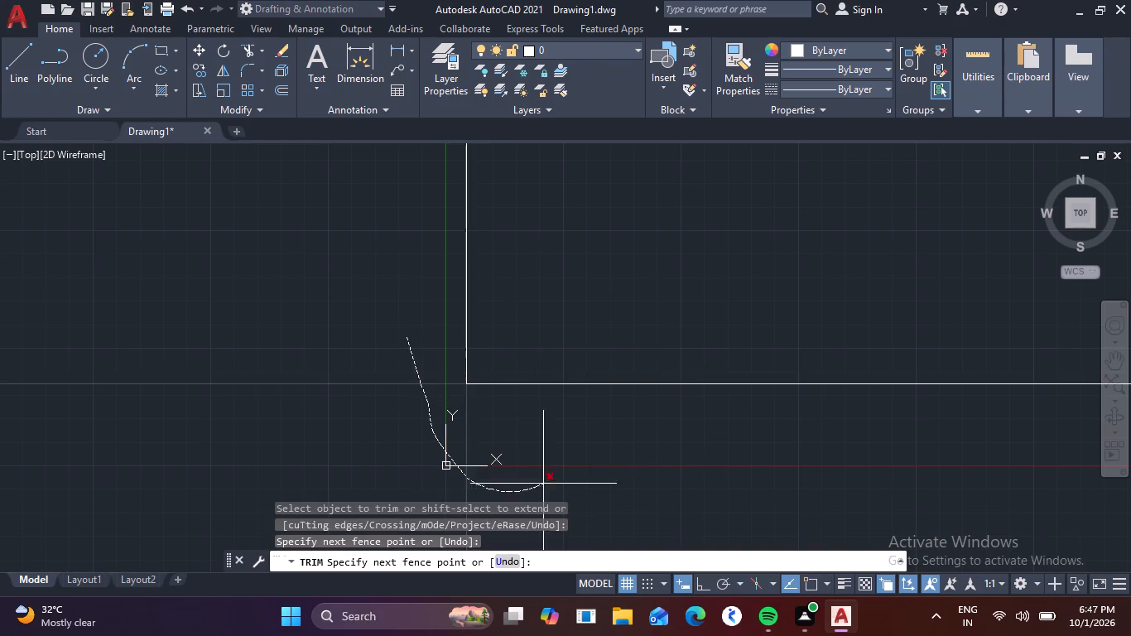
left_click_drag(548, 482, 564, 479)
key("Escape")
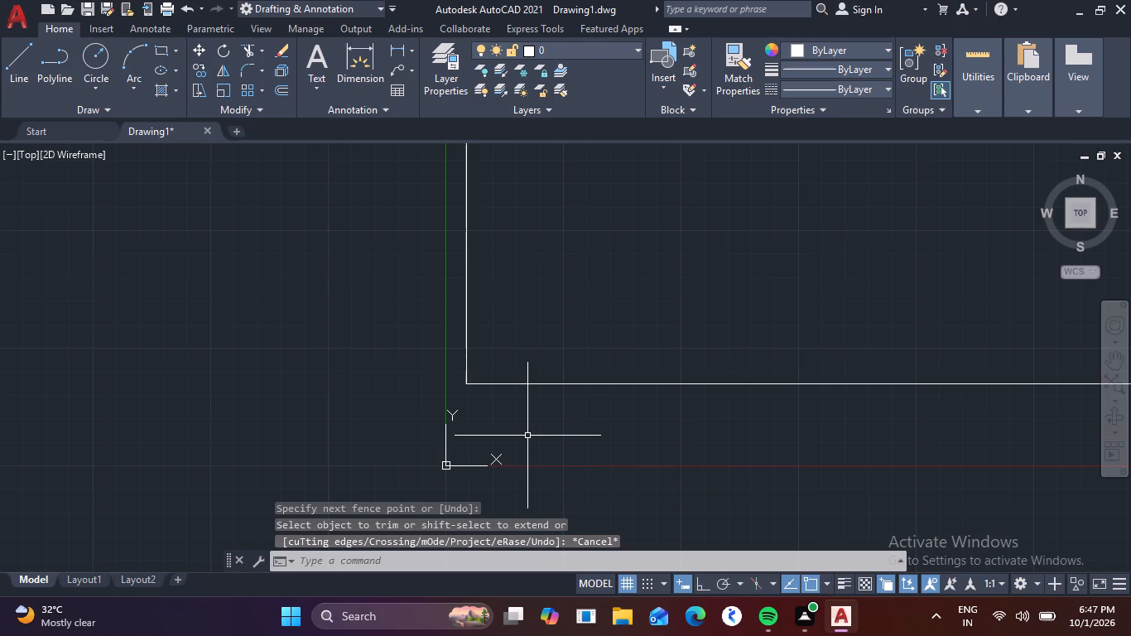
Offset the vertical line 229 mm to the inner, right-hand side of the corner.
key("o")
key("Return")
type("22")
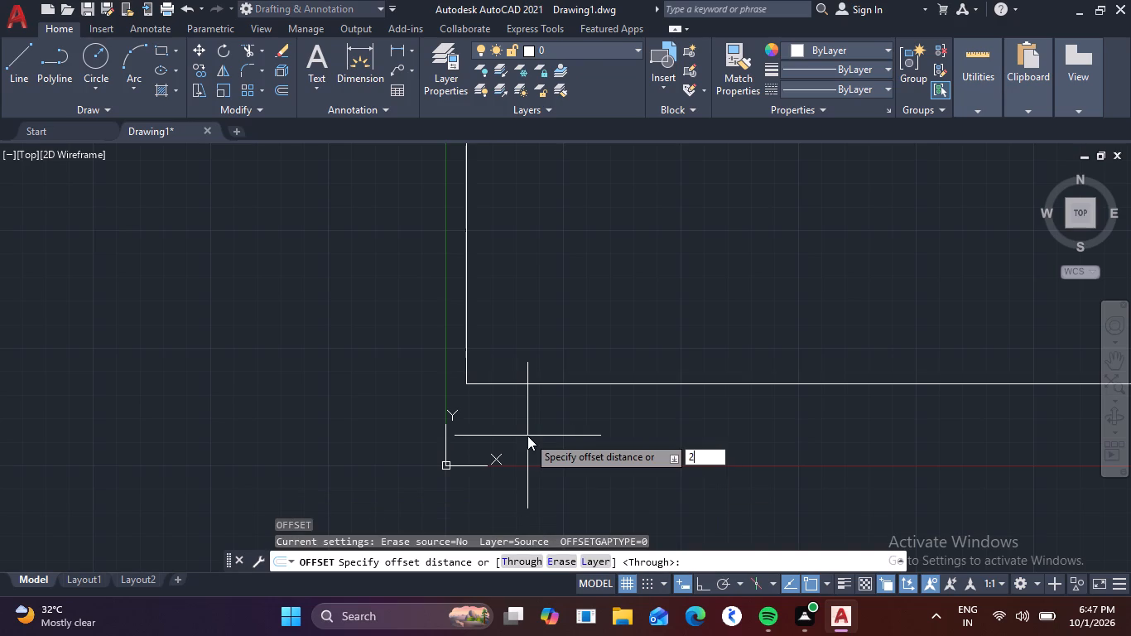
key("9")
key("Return")
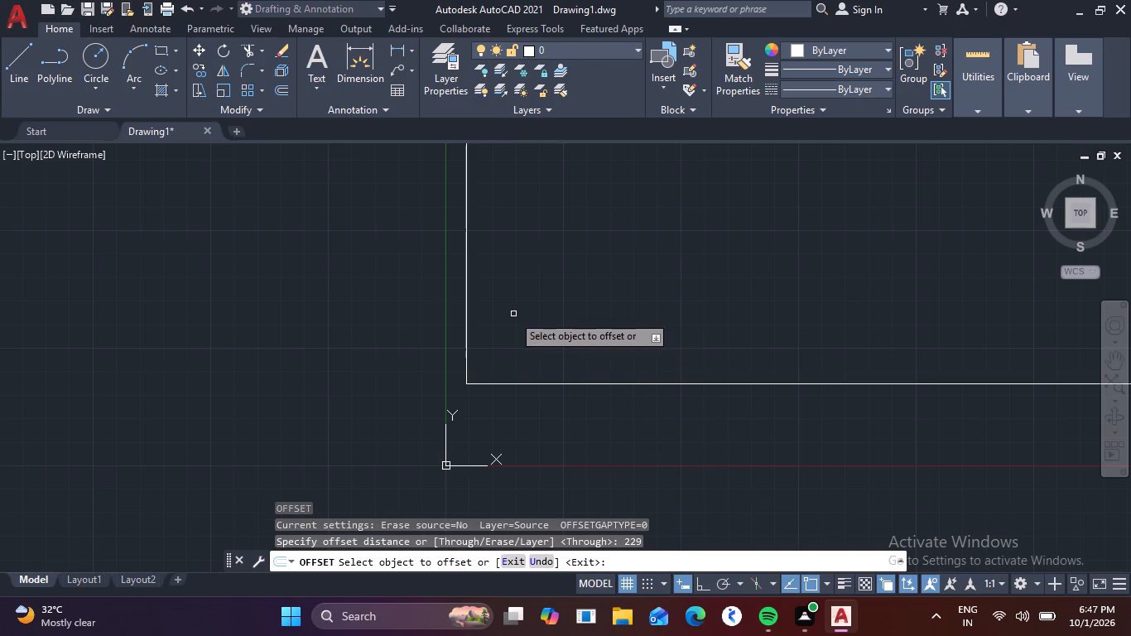
left_click(468, 323)
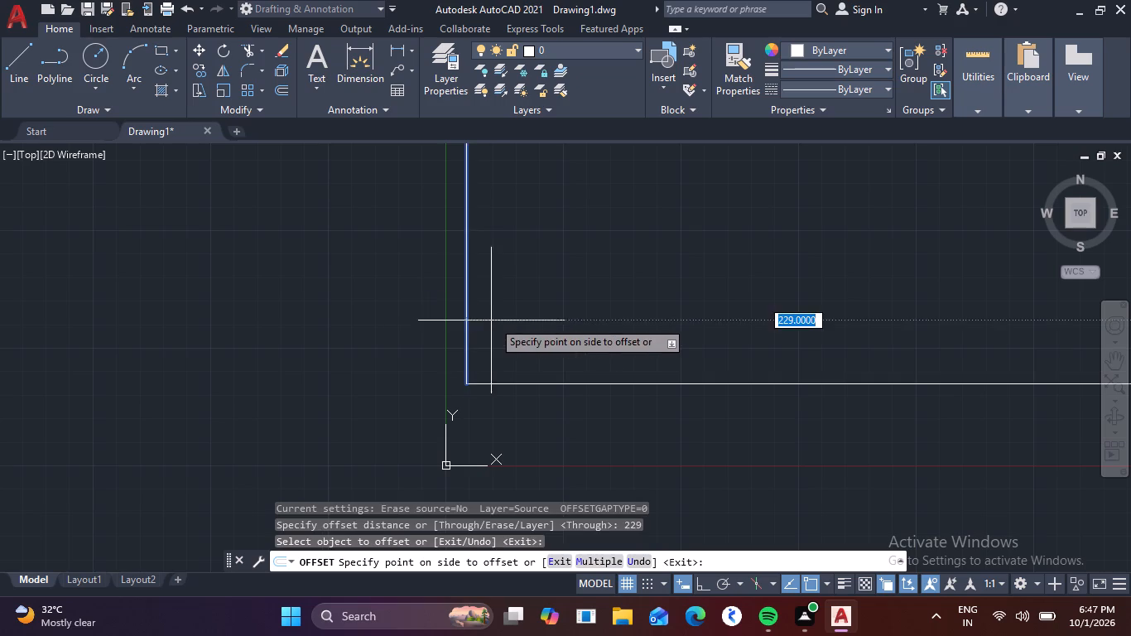
left_click(502, 318)
scroll(525, 312, "down", 4)
scroll(633, 307, "down", 10)
key("Escape")
Turn off the display of the UCS icon at the drawing's origin.
scroll(707, 286, "down", 5)
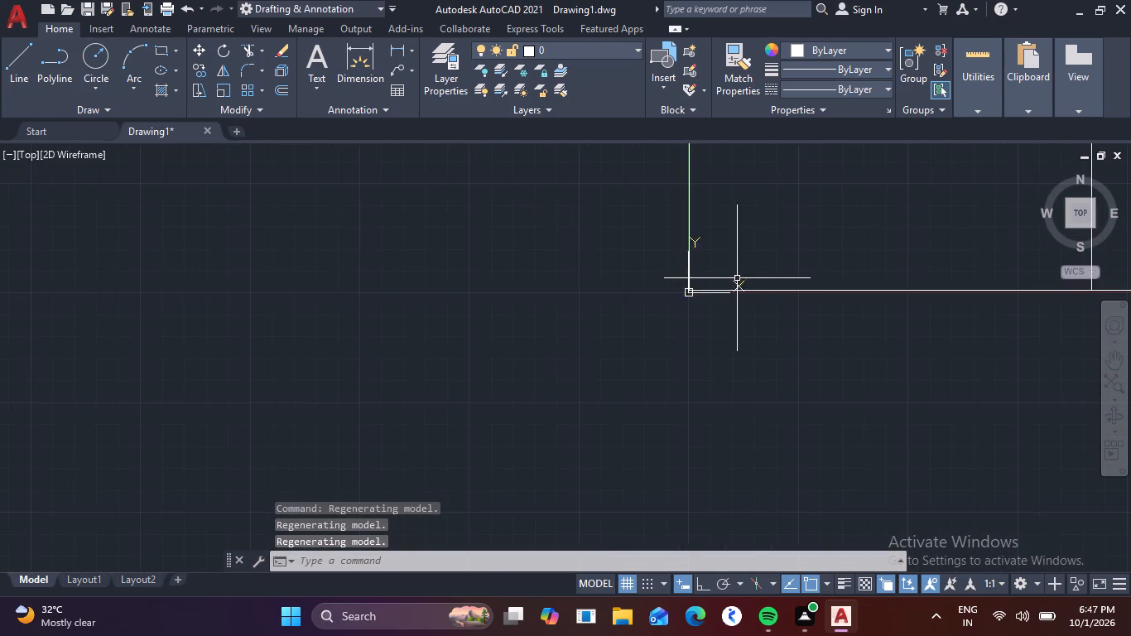
scroll(746, 276, "down", 2)
middle_click_drag(771, 263, 433, 351)
scroll(498, 331, "down", 6)
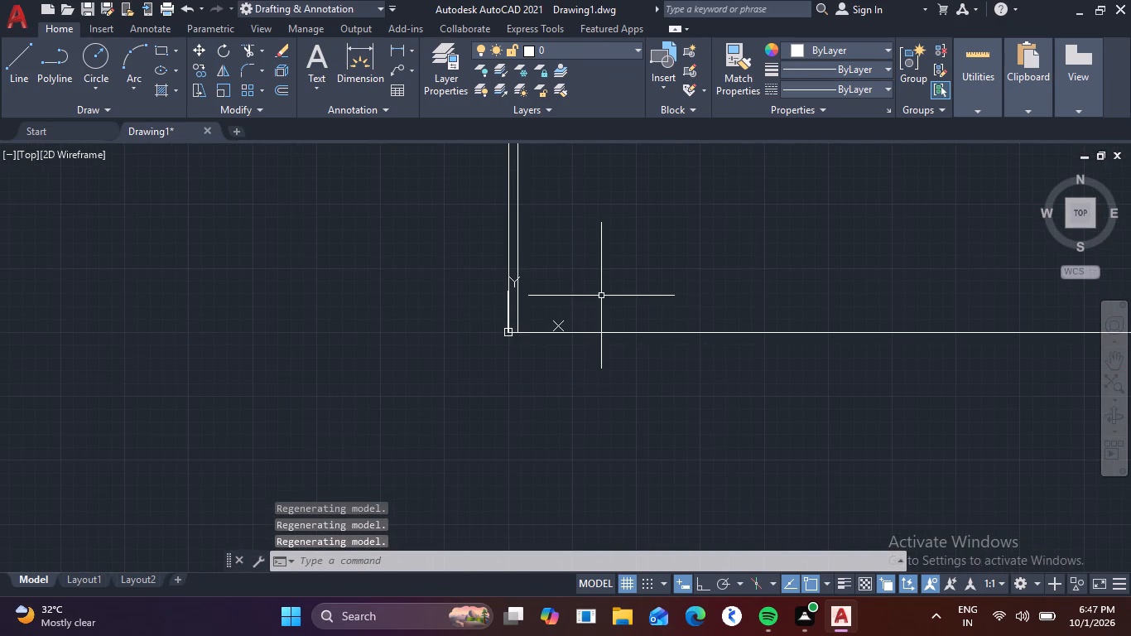
middle_click_drag(606, 294, 496, 292)
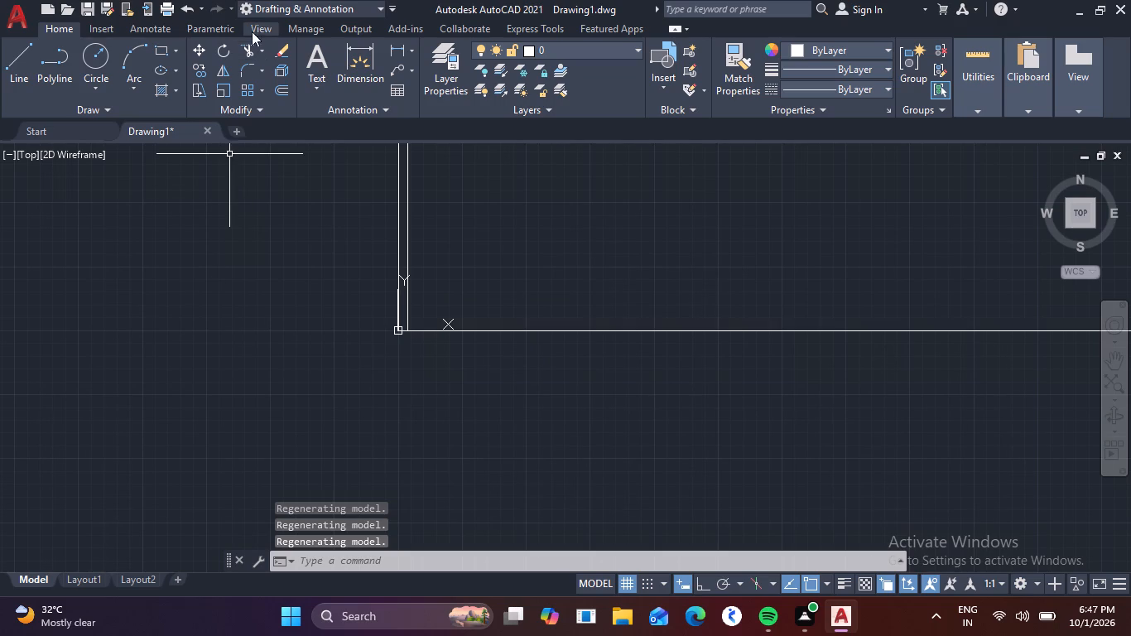
left_click(267, 23)
left_click(16, 89)
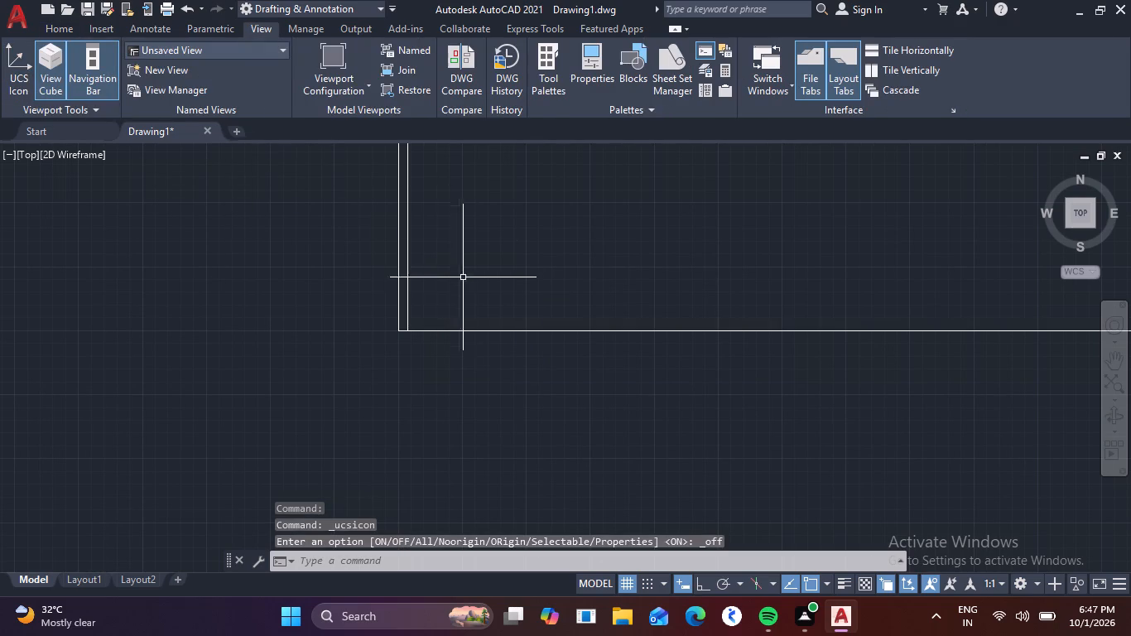
Offset the horizontal line of the corner 200 mm upward, to its inner side.
scroll(452, 287, "up", 2)
middle_click_drag(502, 349, 588, 230)
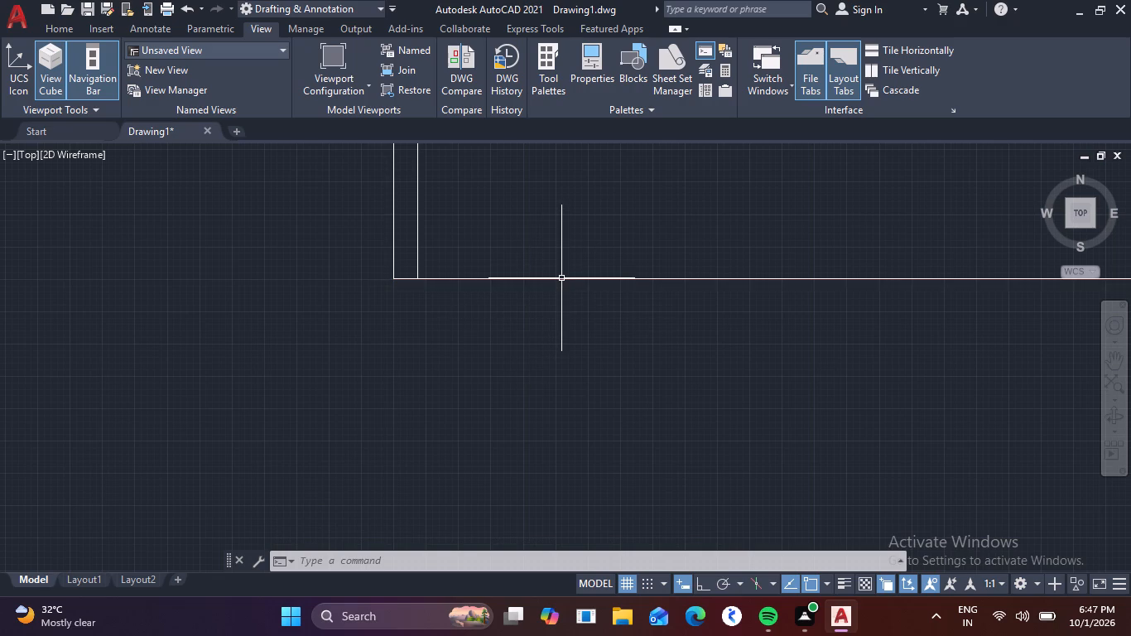
key("o")
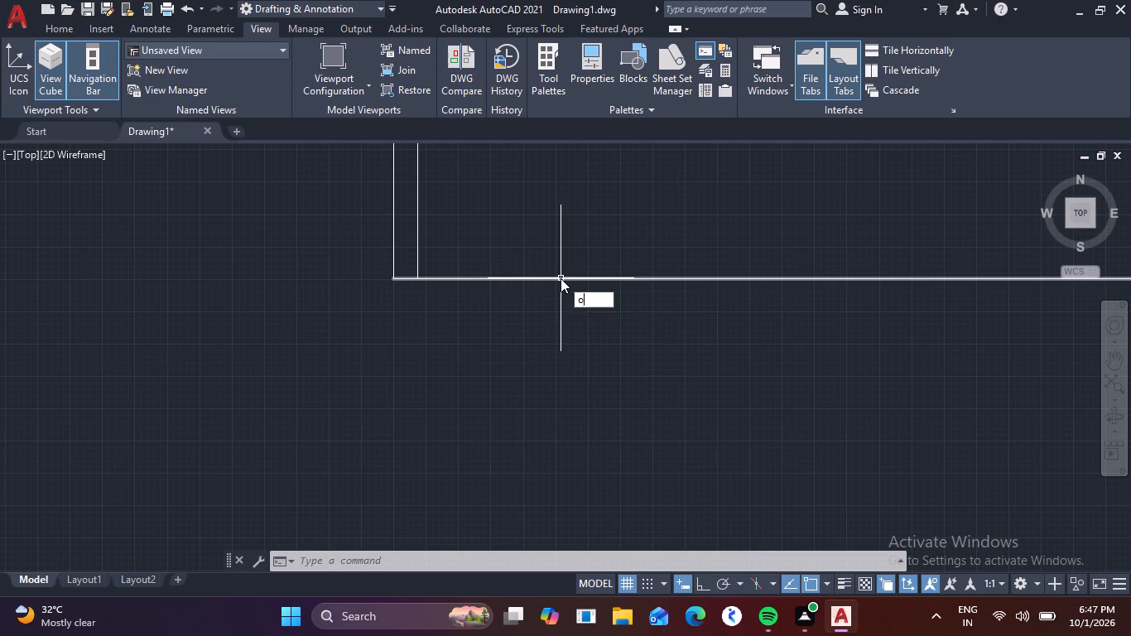
key("Return")
key("2")
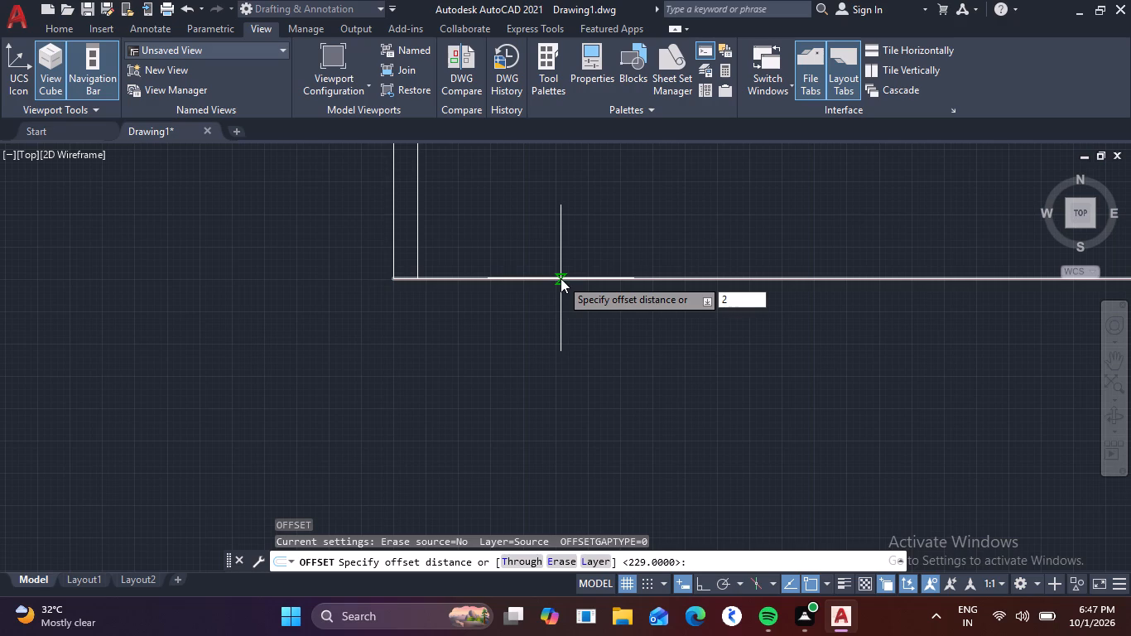
type("00")
key("Return")
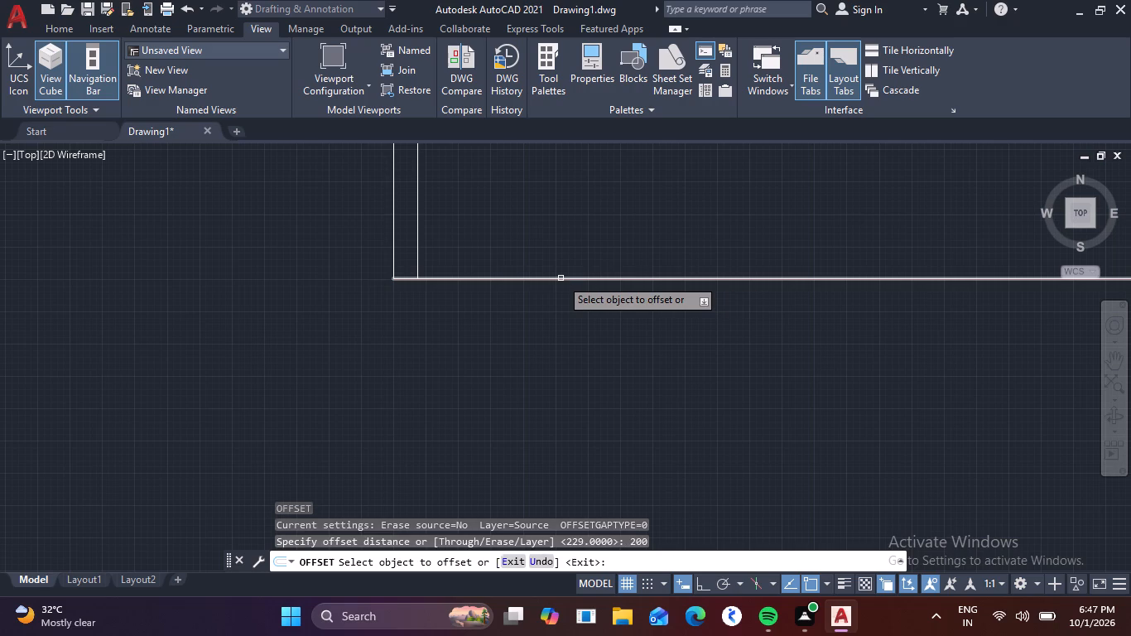
left_click(561, 278)
left_click(590, 230)
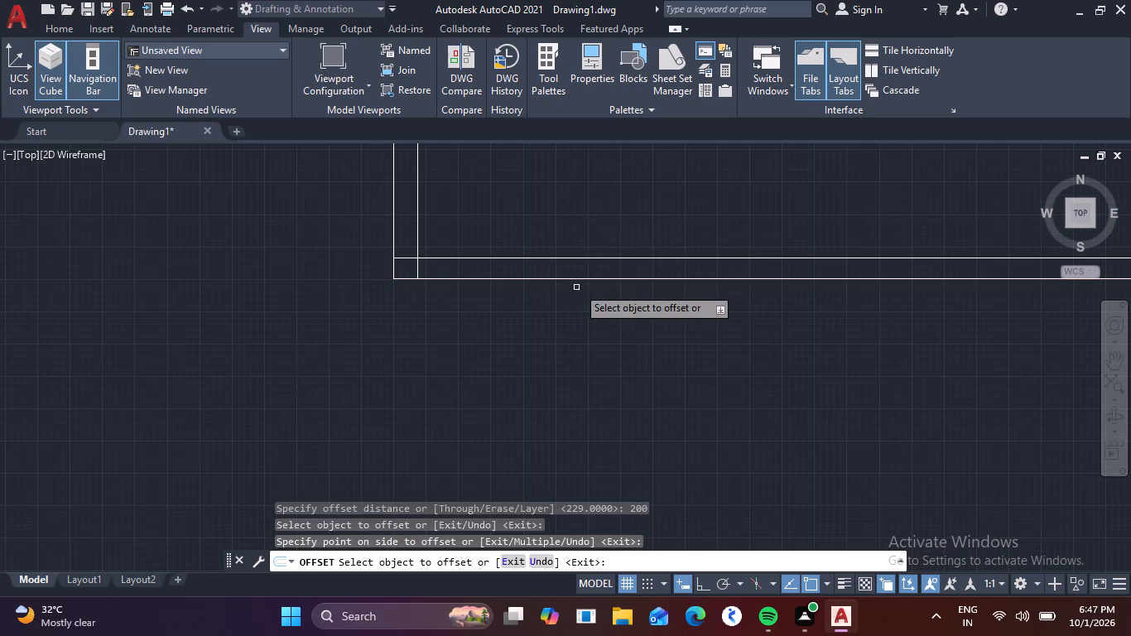
scroll(597, 260, "down", 1)
scroll(488, 245, "up", 4)
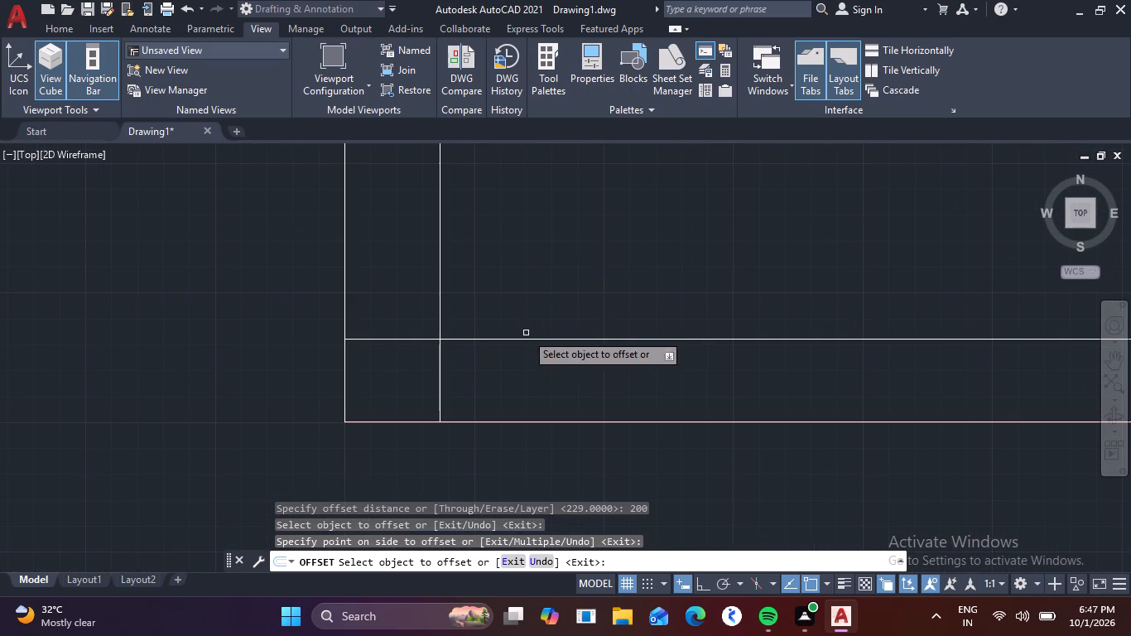
key("Escape")
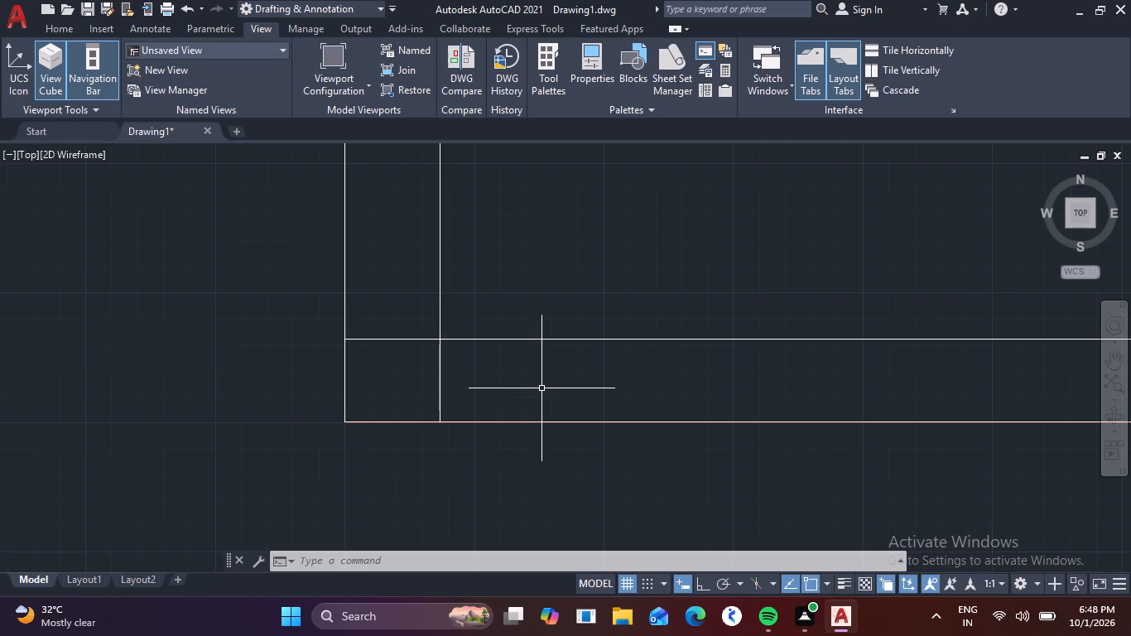
Offset the inner vertical wall line 1200 mm to the right, into the plan.
scroll(484, 253, "down", 1)
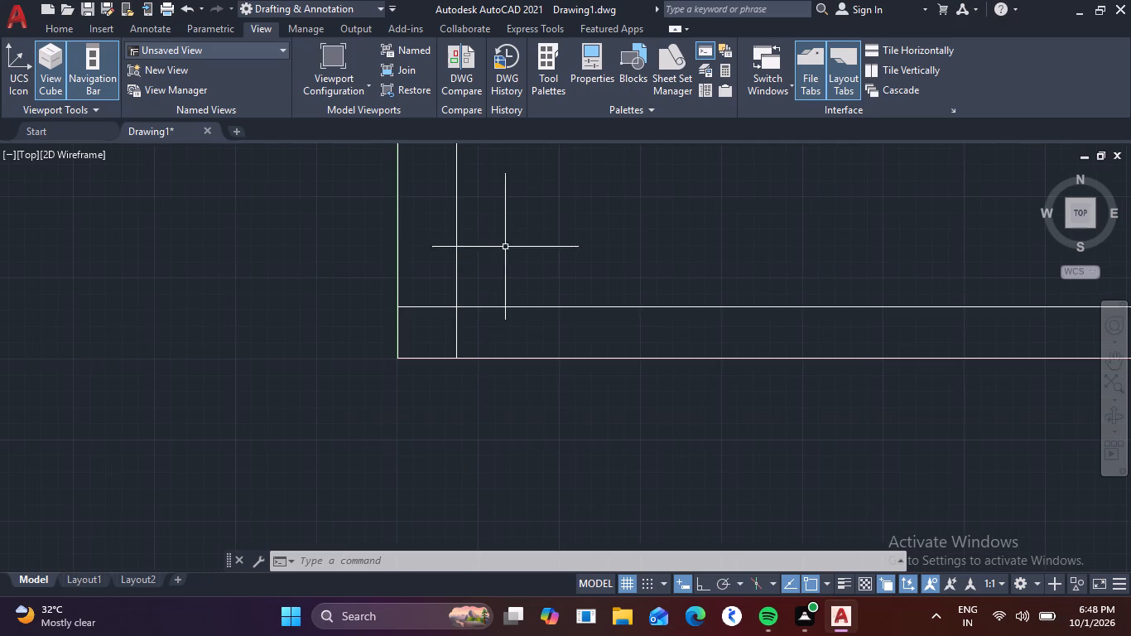
middle_click_drag(507, 244, 296, 260)
scroll(337, 273, "down", 2)
middle_click_drag(303, 267, 300, 270)
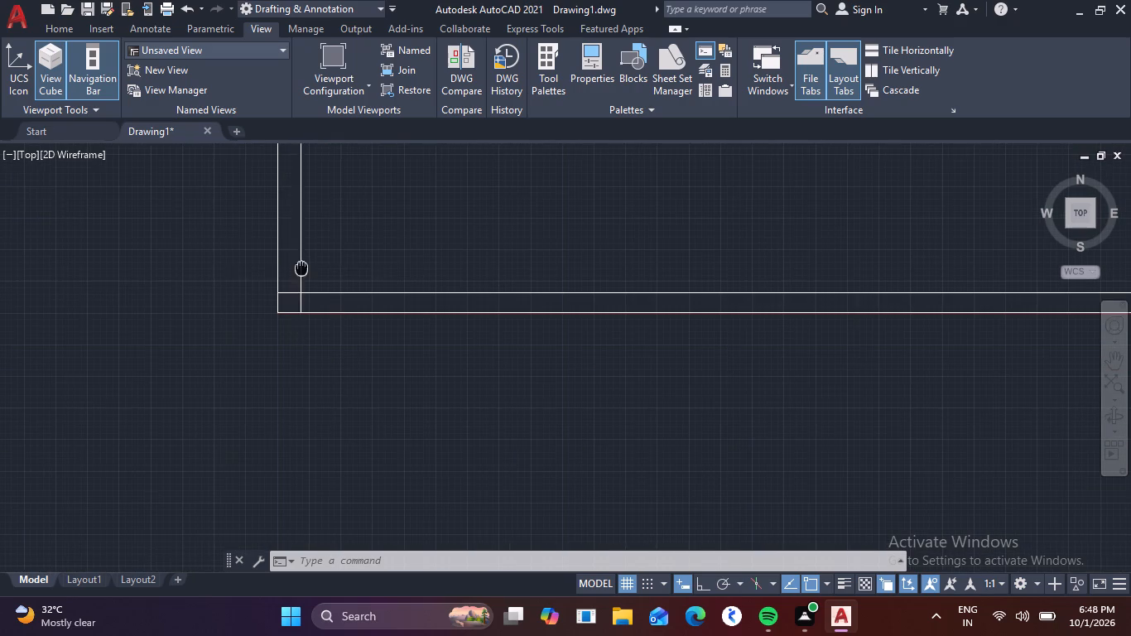
middle_click_drag(300, 270, 156, 322)
key("o")
key("Return")
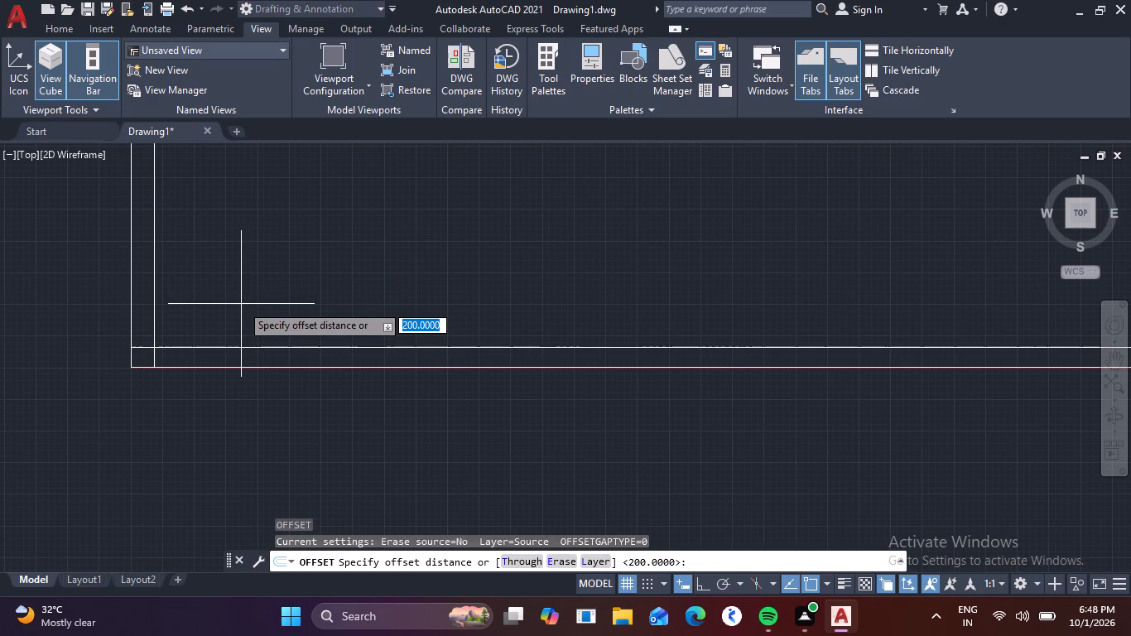
type("12")
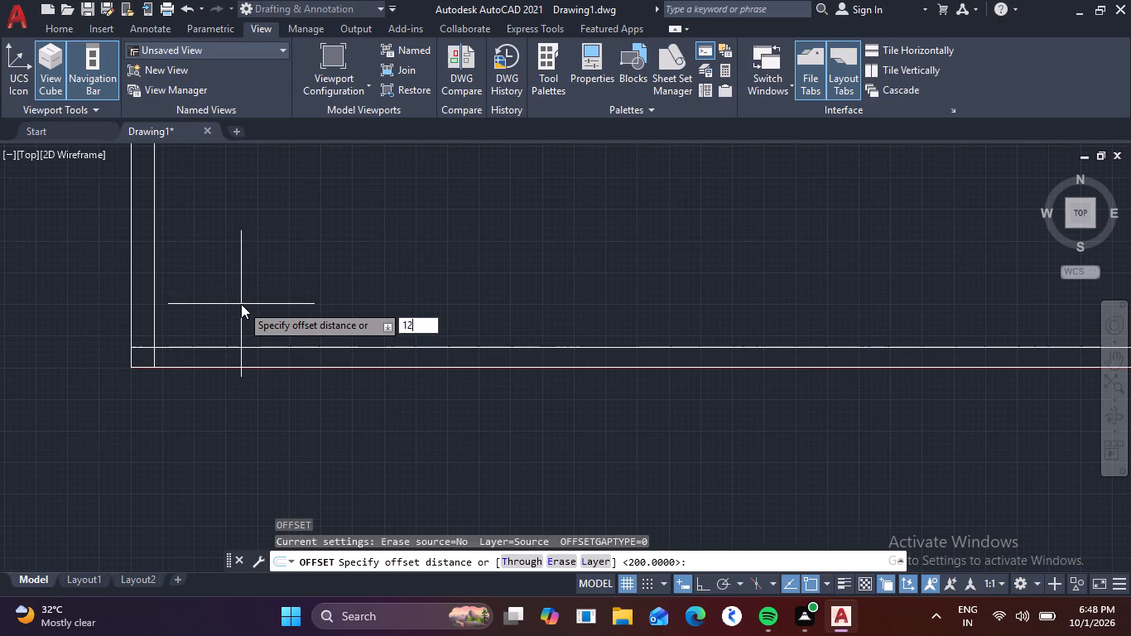
key("0")
key("0")
key("Return")
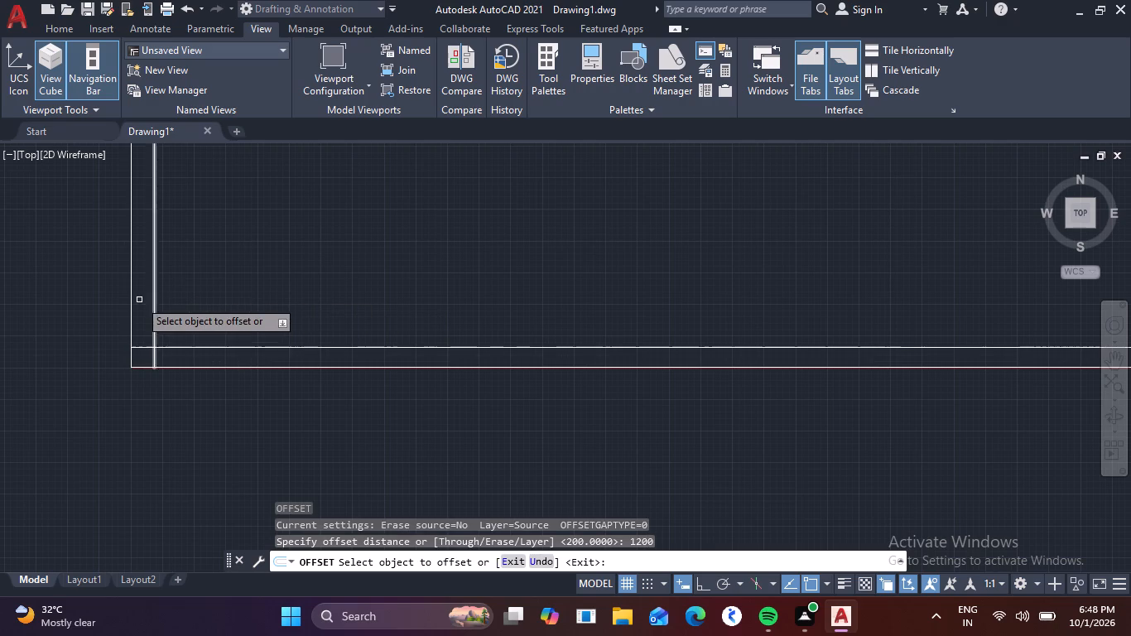
left_click(158, 296)
left_click(156, 294)
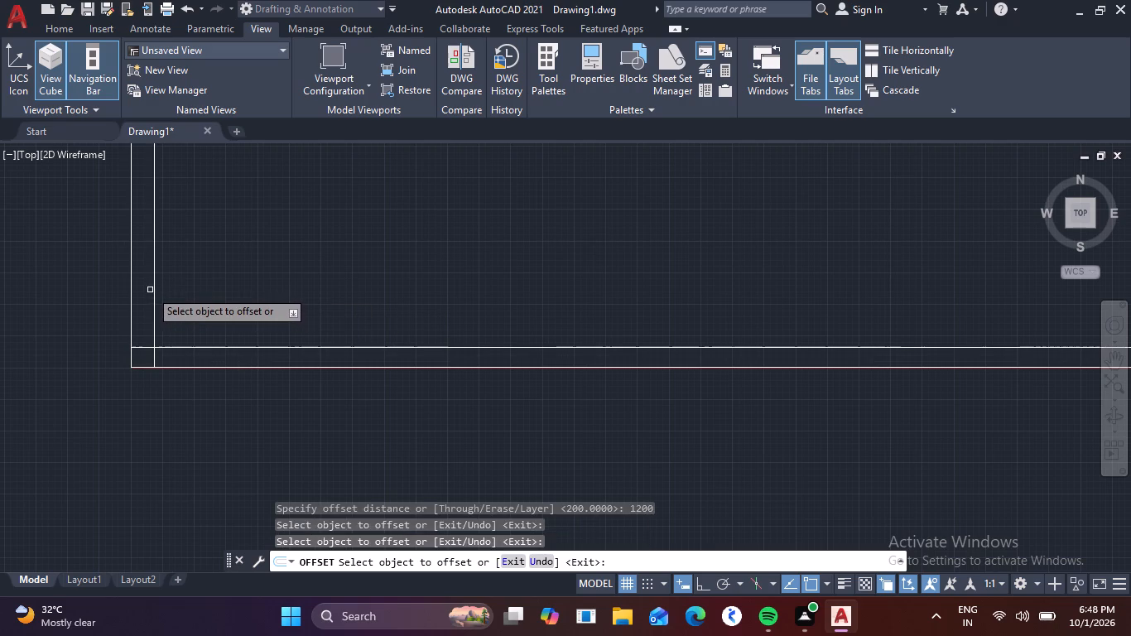
left_click(155, 289)
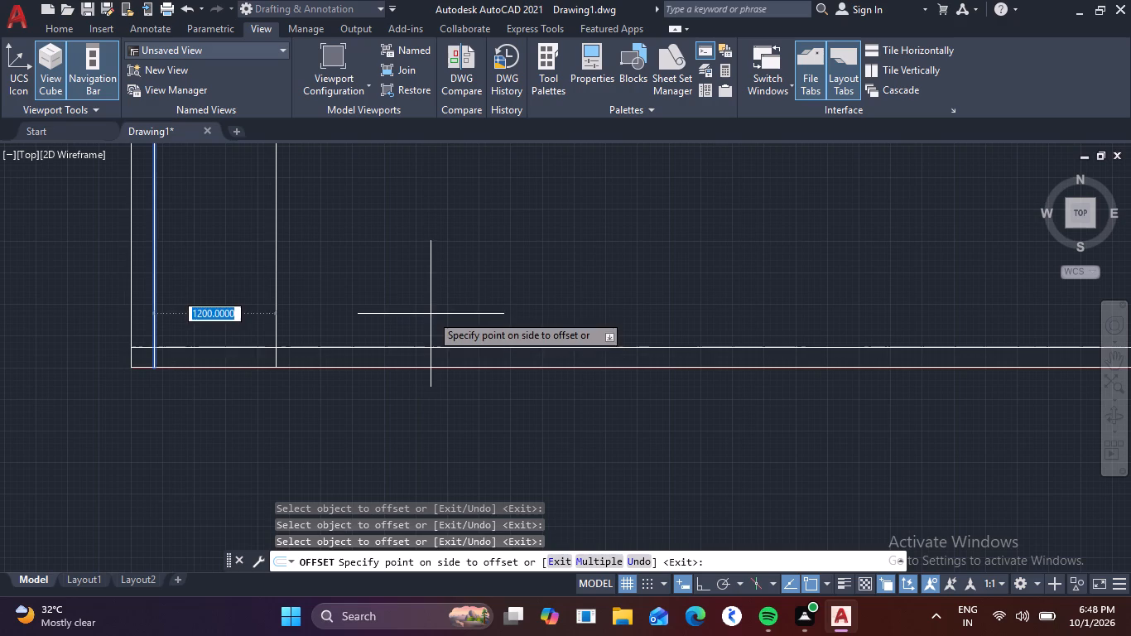
left_click(431, 314)
scroll(248, 248, "up", 1)
middle_click_drag(248, 248, 401, 323)
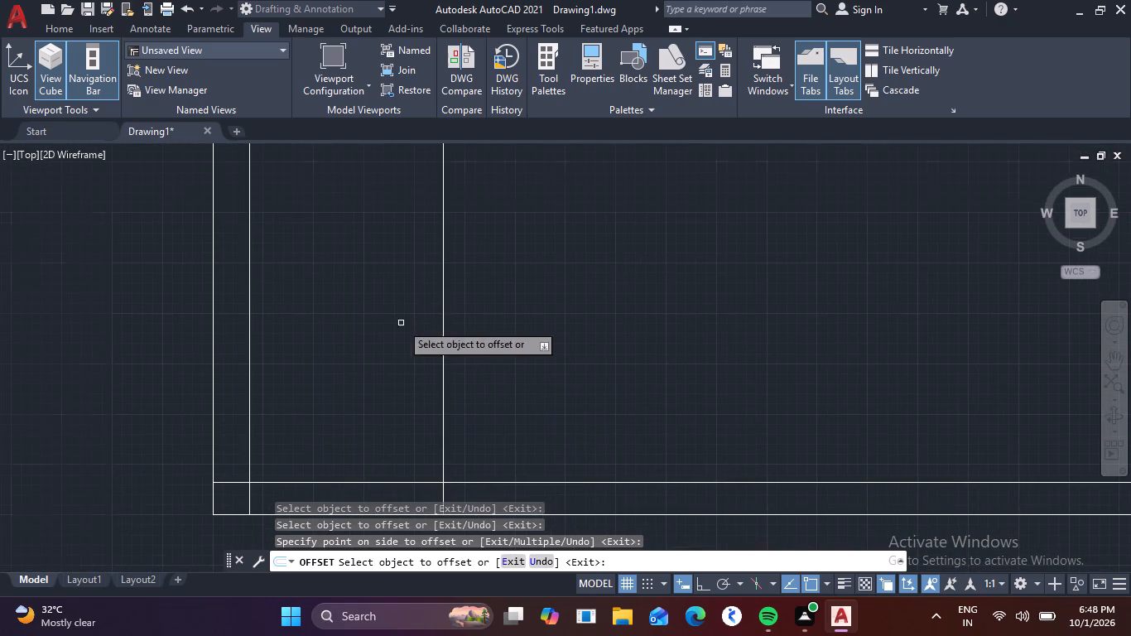
middle_click_drag(527, 393, 420, 369)
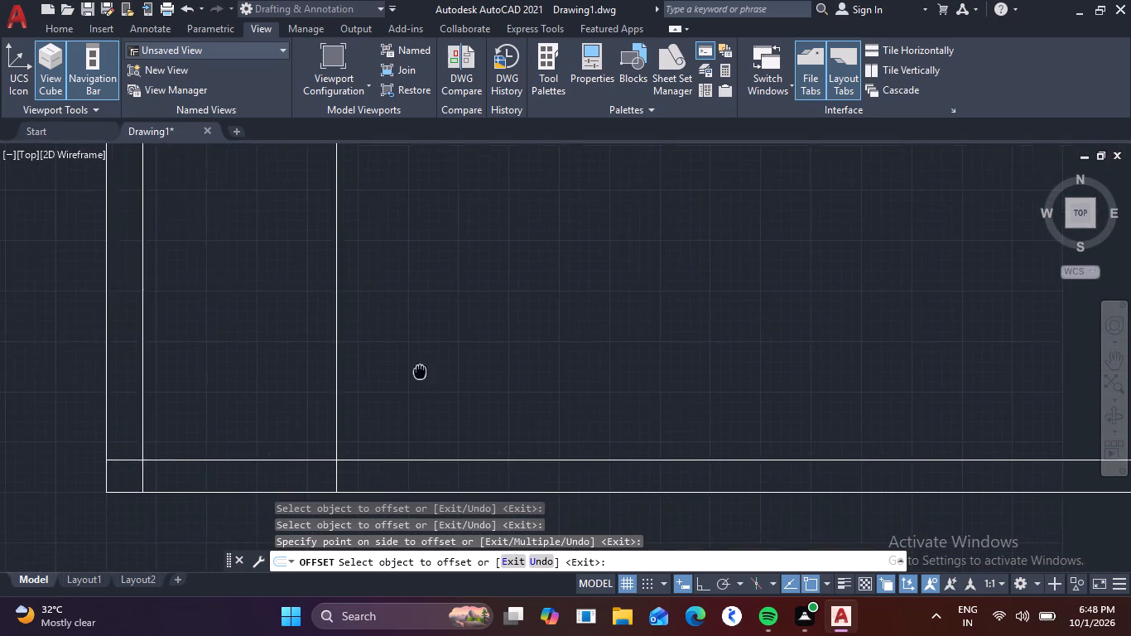
middle_click_drag(420, 369, 395, 360)
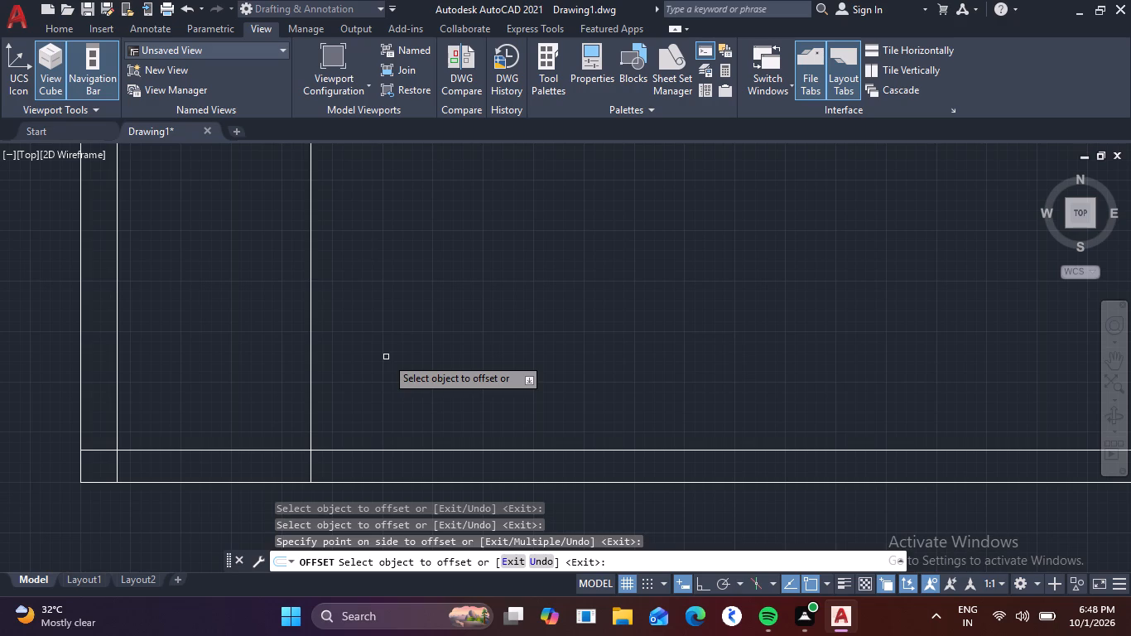
key("Escape")
With Ortho on, draw a line left of the wall corner, 143.75 mm up and then 250 mm to the left.
scroll(426, 361, "down", 3)
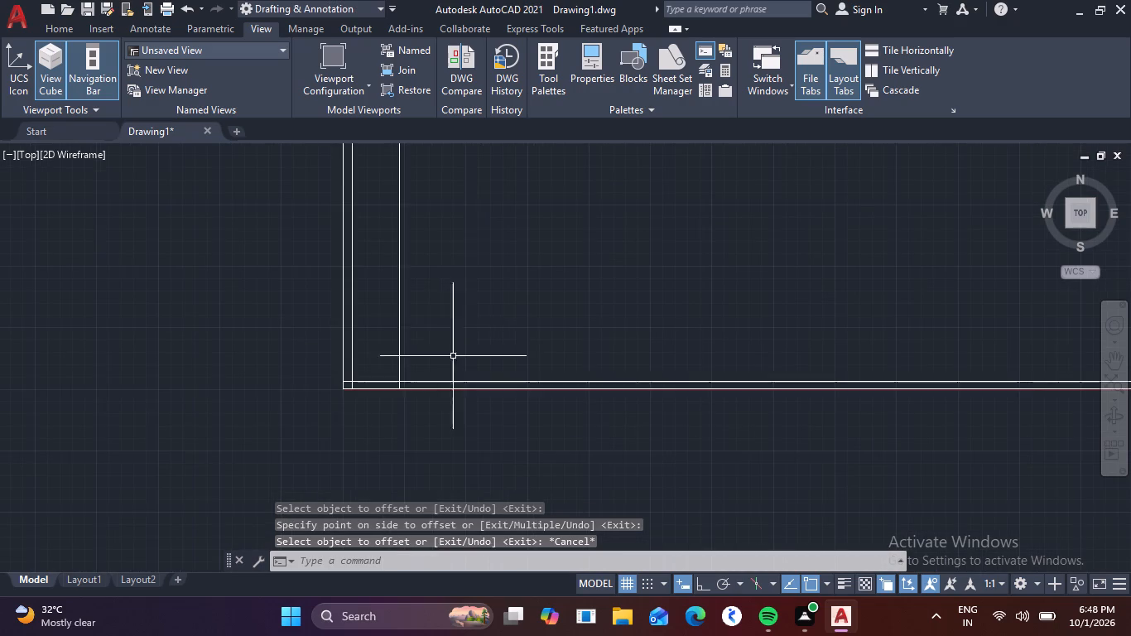
middle_click_drag(362, 296, 536, 298)
key("l")
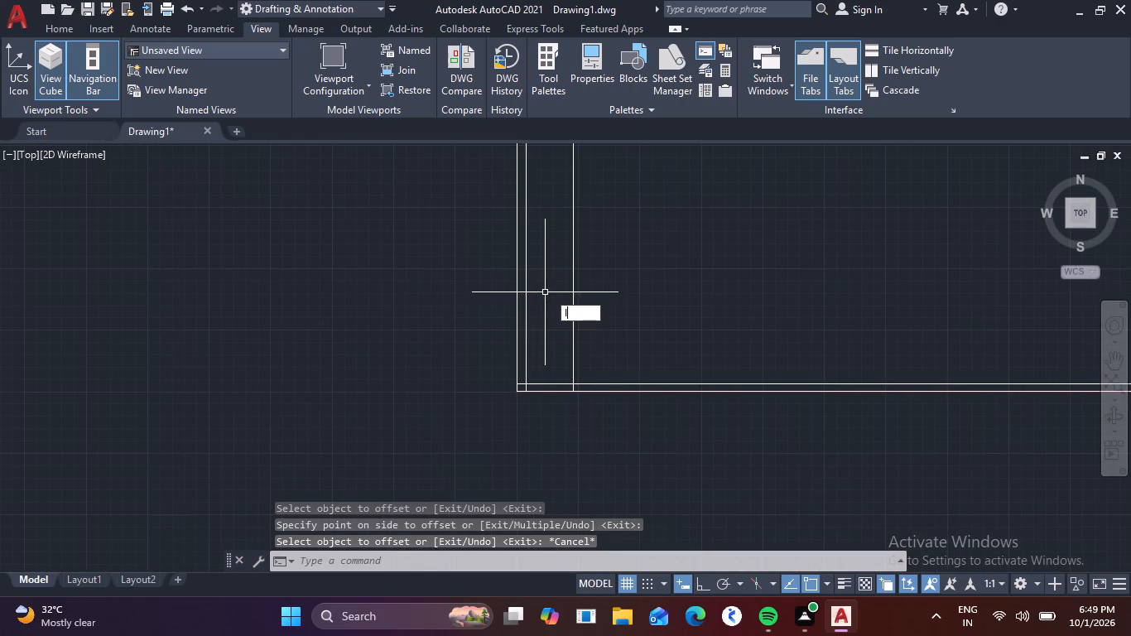
key("space")
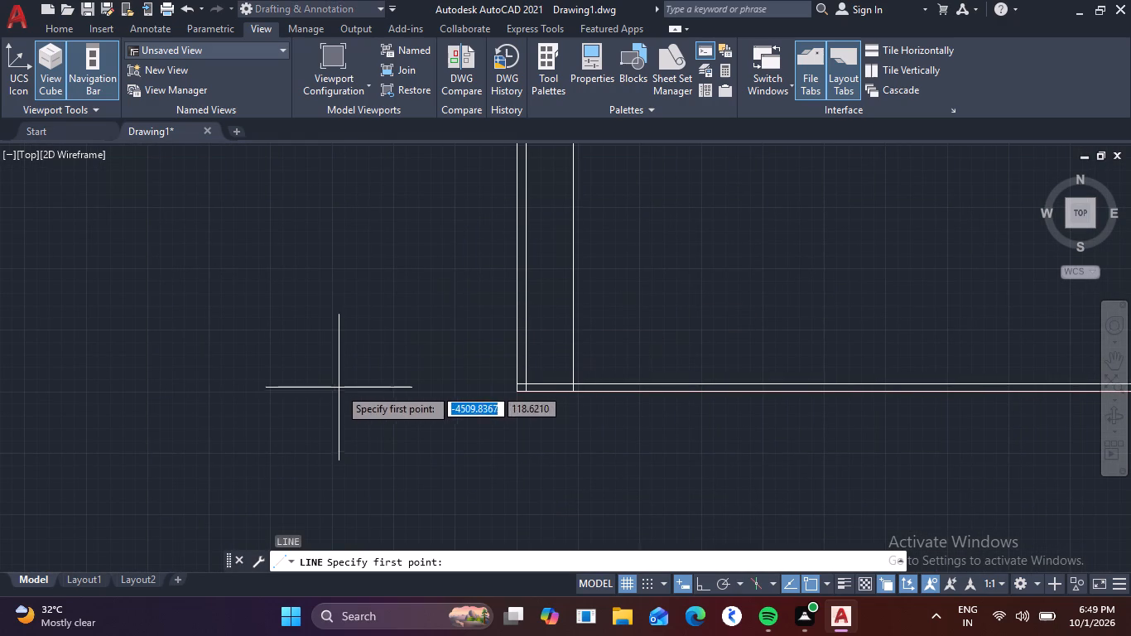
left_click(339, 388)
key("F8")
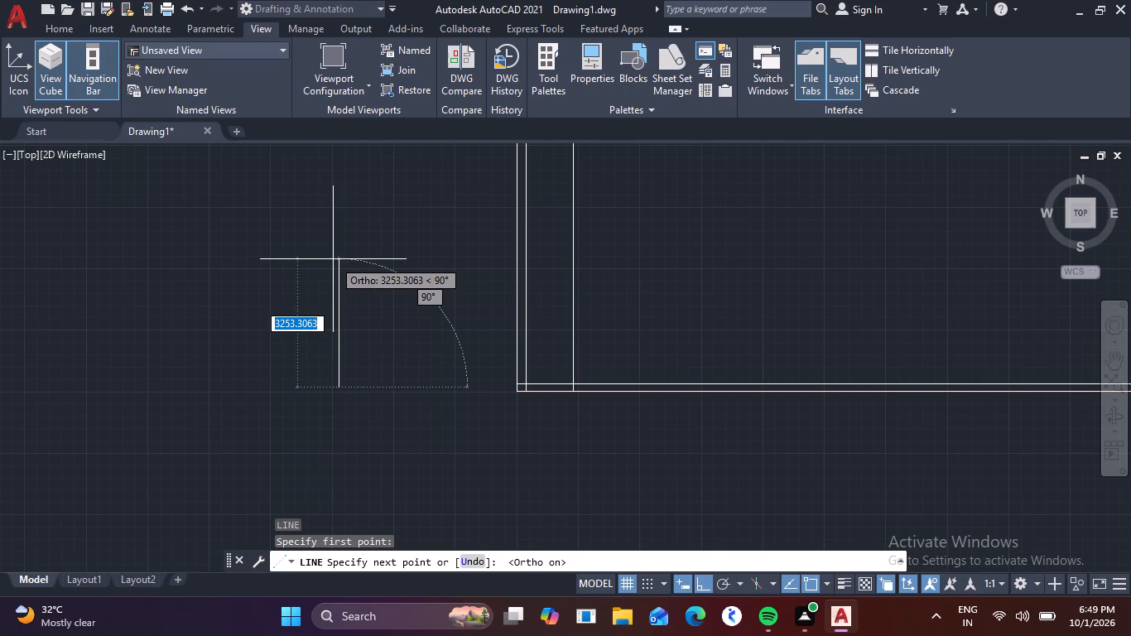
type("13")
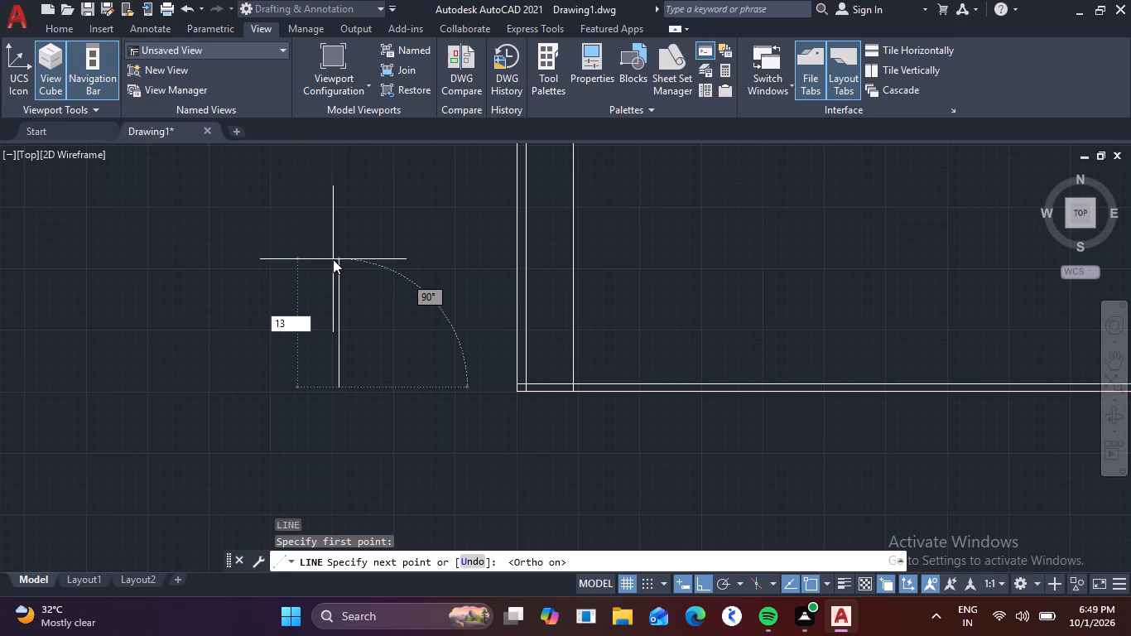
key("BackSpace")
type("43")
key("period")
type("75")
key("Return")
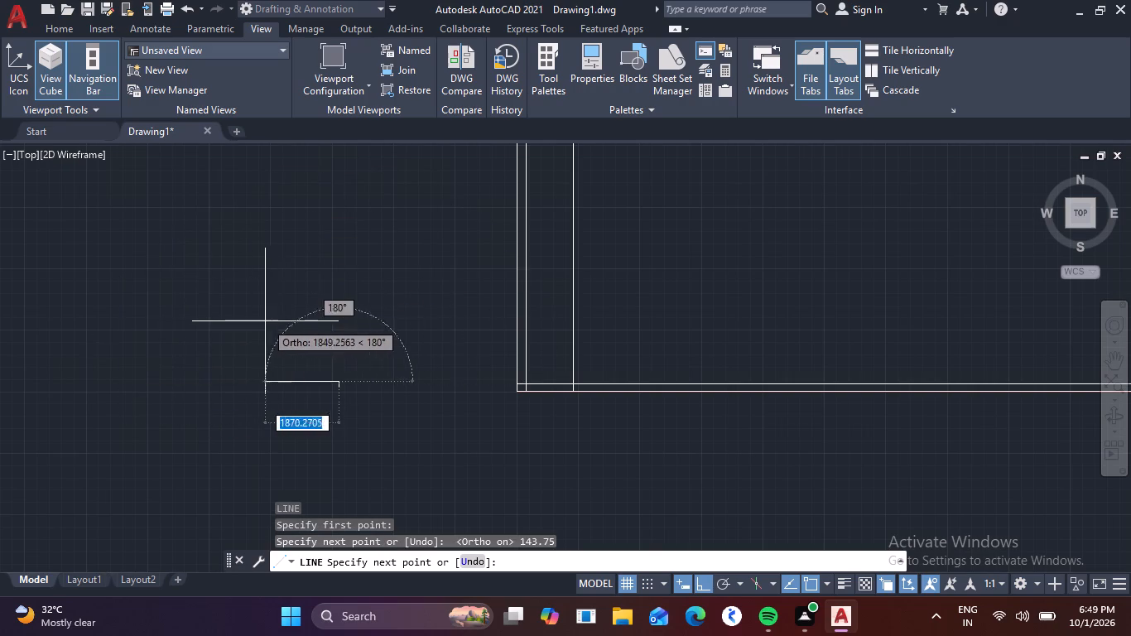
scroll(262, 319, "up", 1)
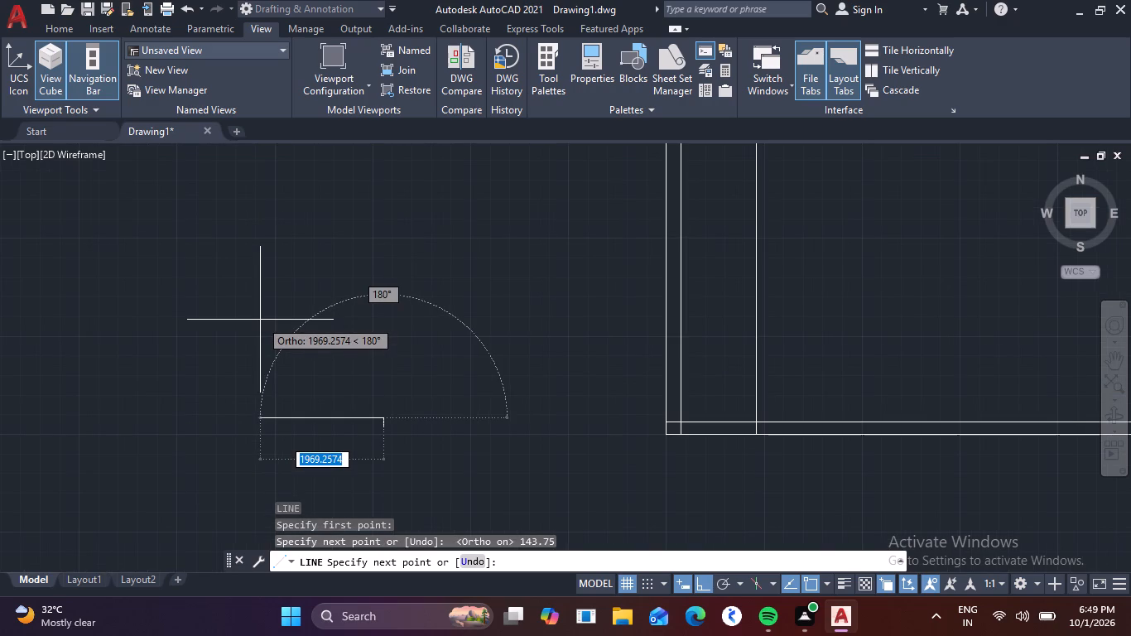
type("250")
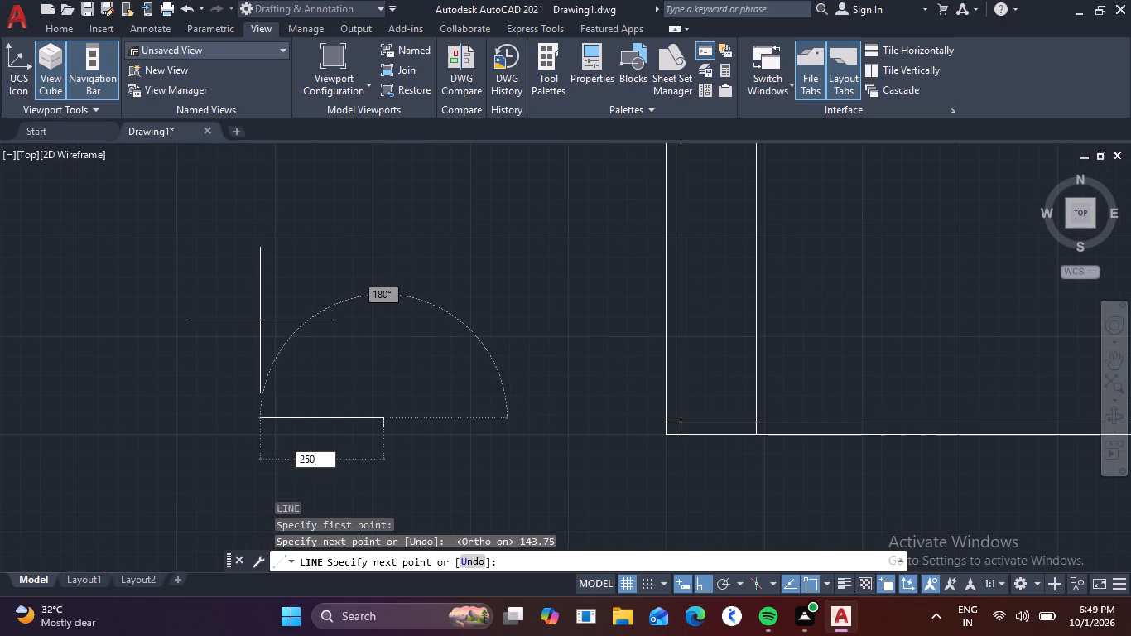
key("Return")
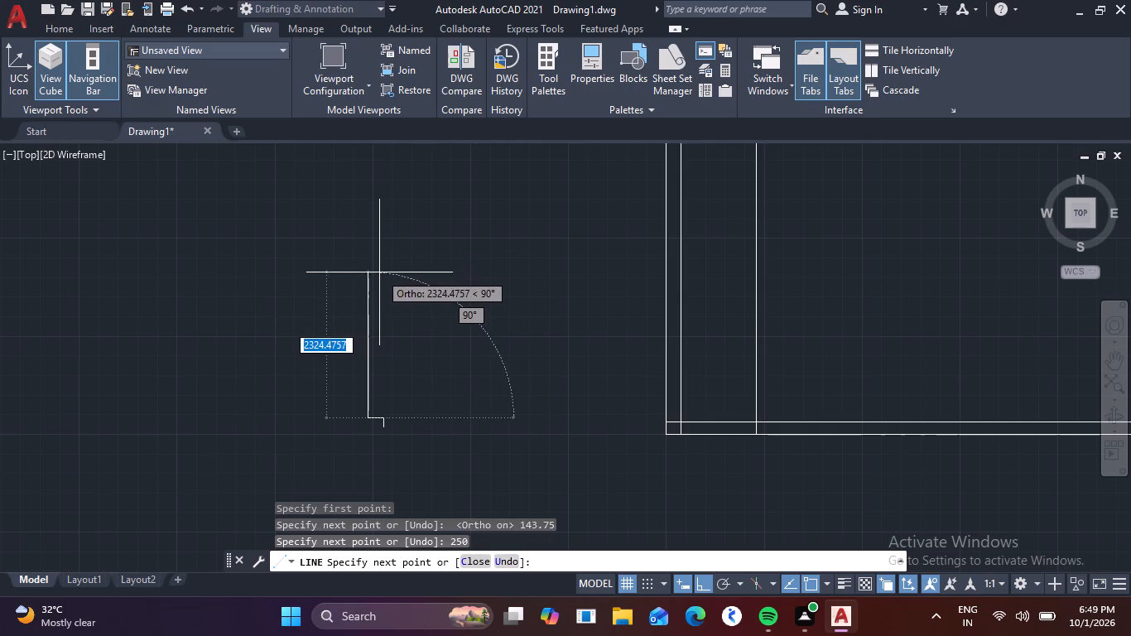
key("Escape")
Select both segments of the small L-shaped line beside the wall corner.
scroll(361, 388, "up", 3)
middle_click_drag(494, 448, 591, 253)
left_click_drag(591, 384, 583, 359)
left_click(448, 254)
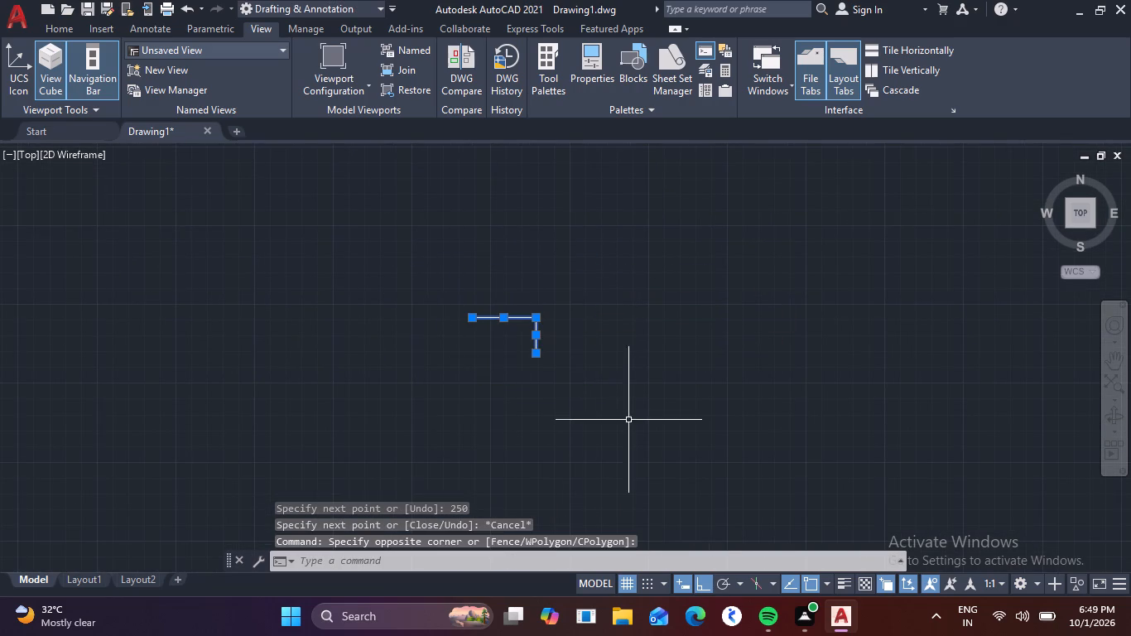
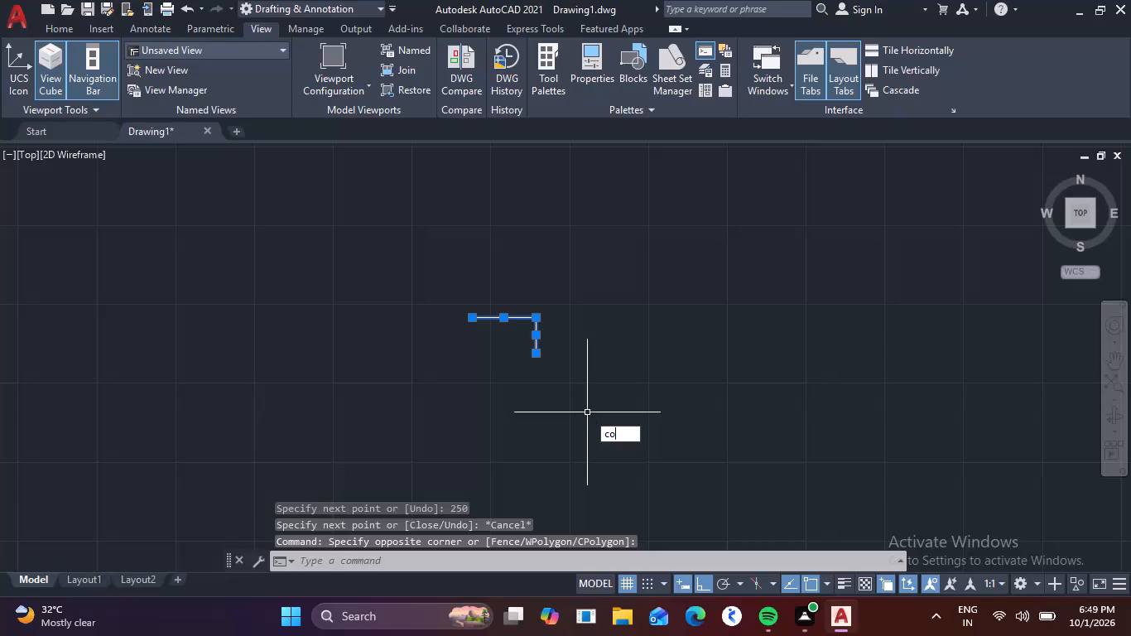
With Ortho off, copy the L-shaped step from its lower end to its far tread end as an array of 7 items.
key("space")
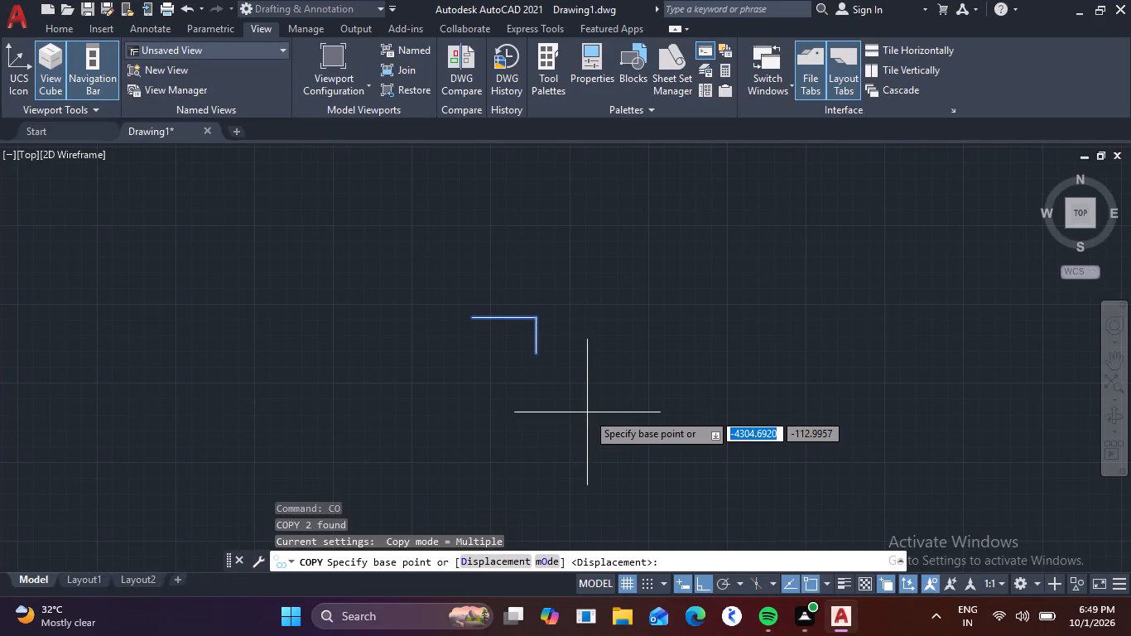
left_click(702, 592)
left_click(537, 353)
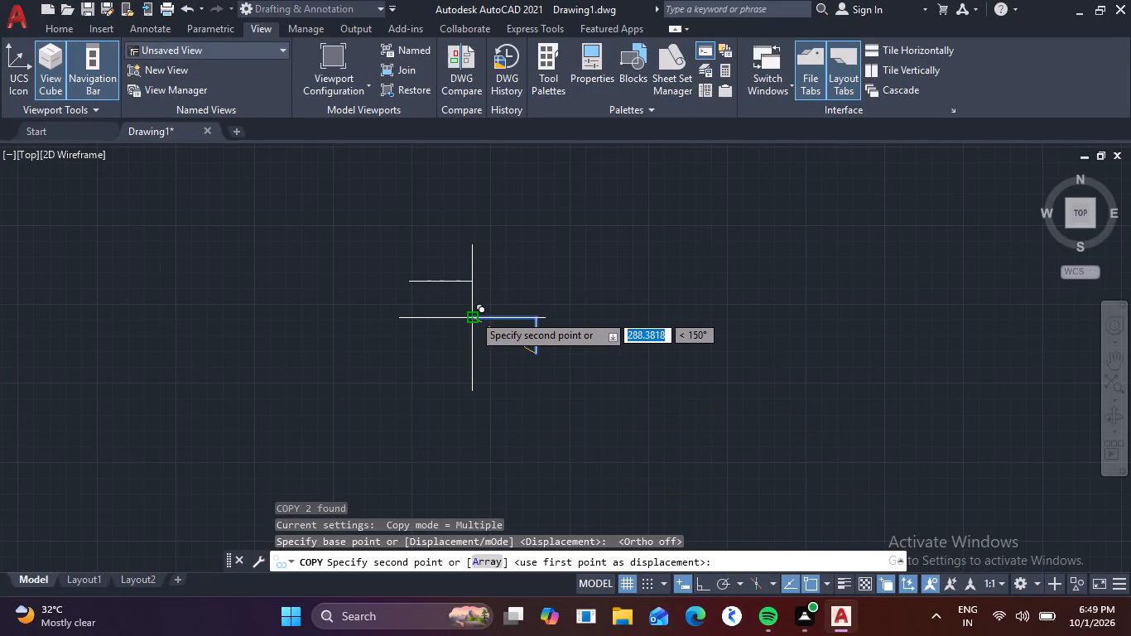
left_click(485, 562)
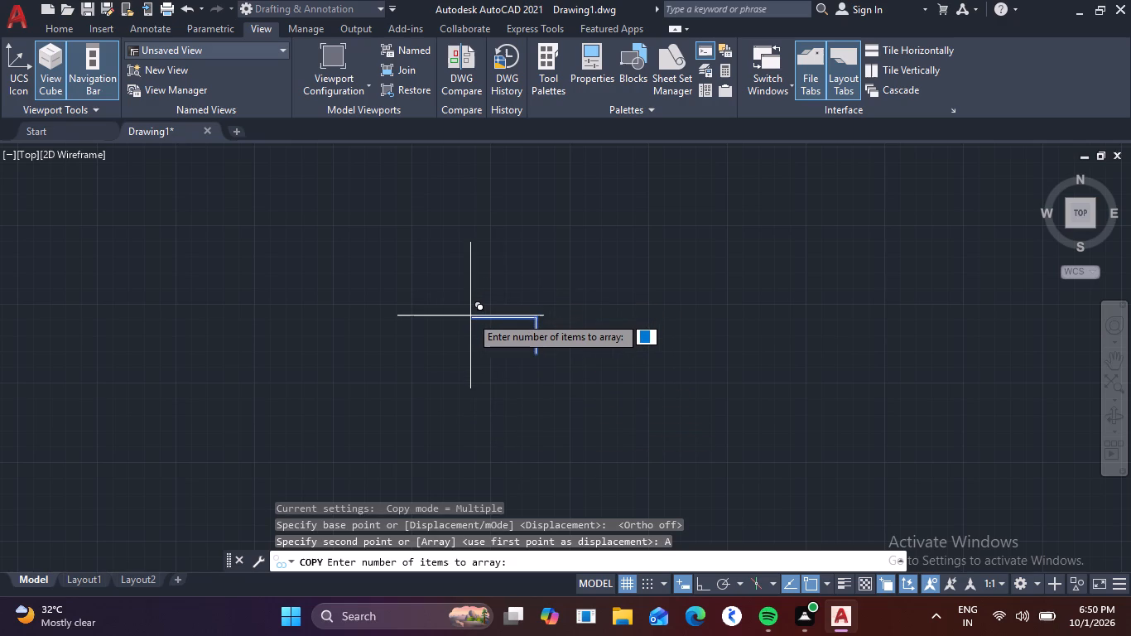
key("7")
key("Return")
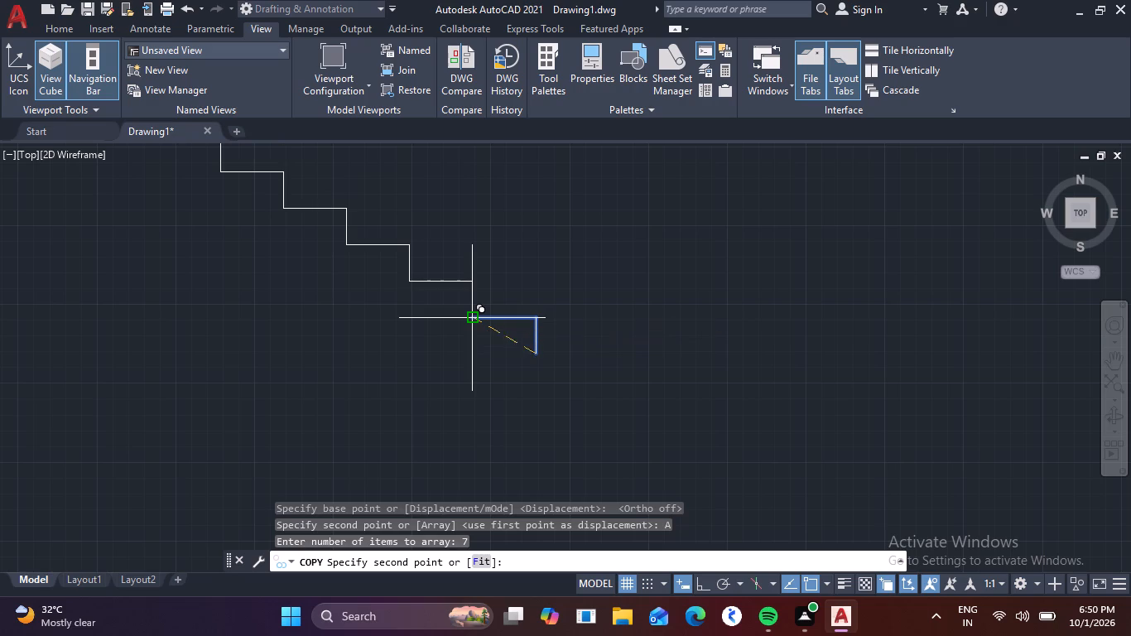
scroll(471, 321, "up", 3)
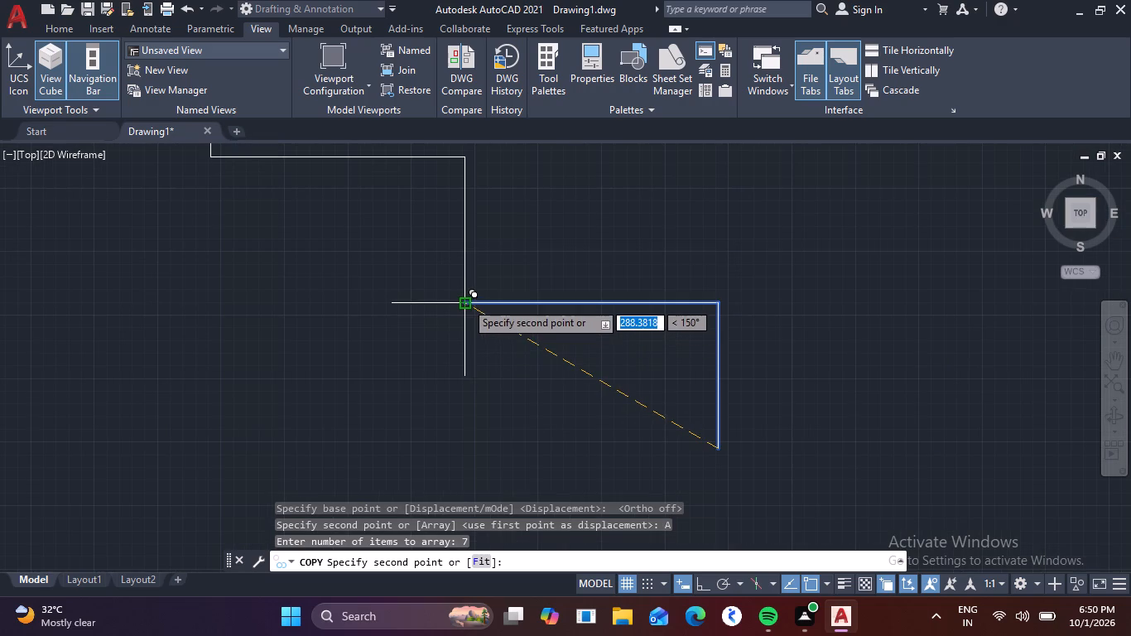
left_click(465, 301)
key("Escape")
scroll(728, 335, "down", 4)
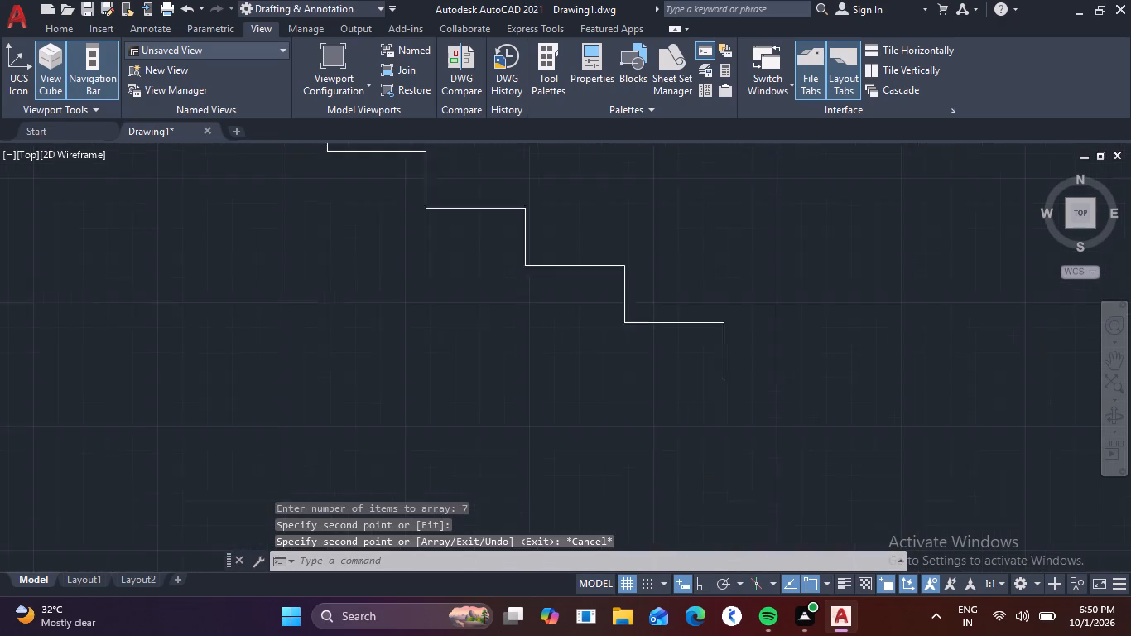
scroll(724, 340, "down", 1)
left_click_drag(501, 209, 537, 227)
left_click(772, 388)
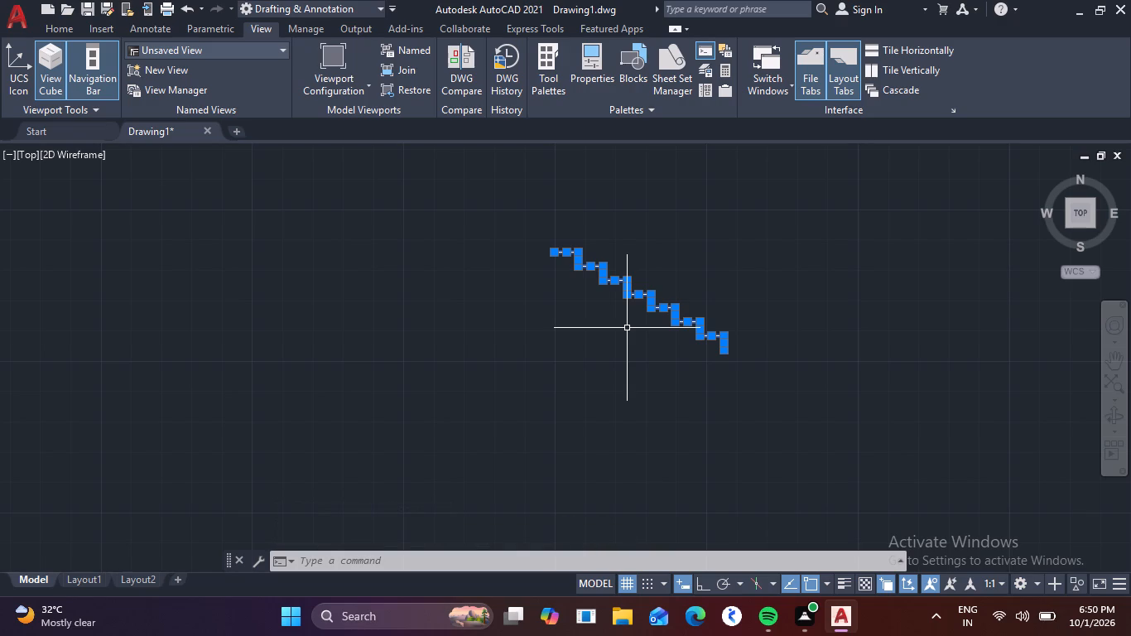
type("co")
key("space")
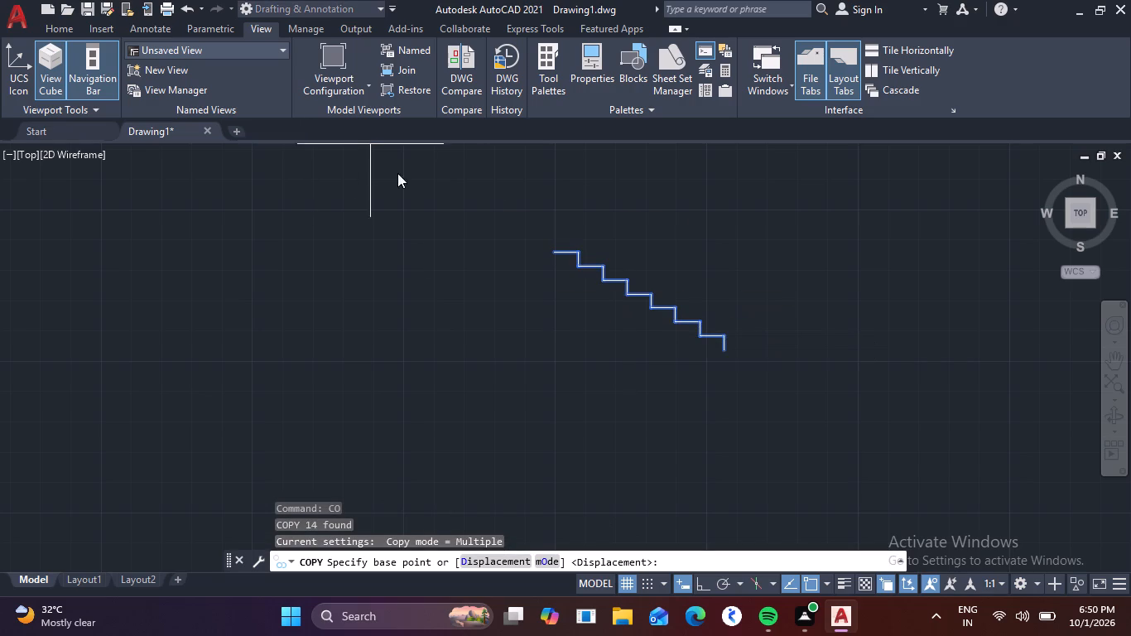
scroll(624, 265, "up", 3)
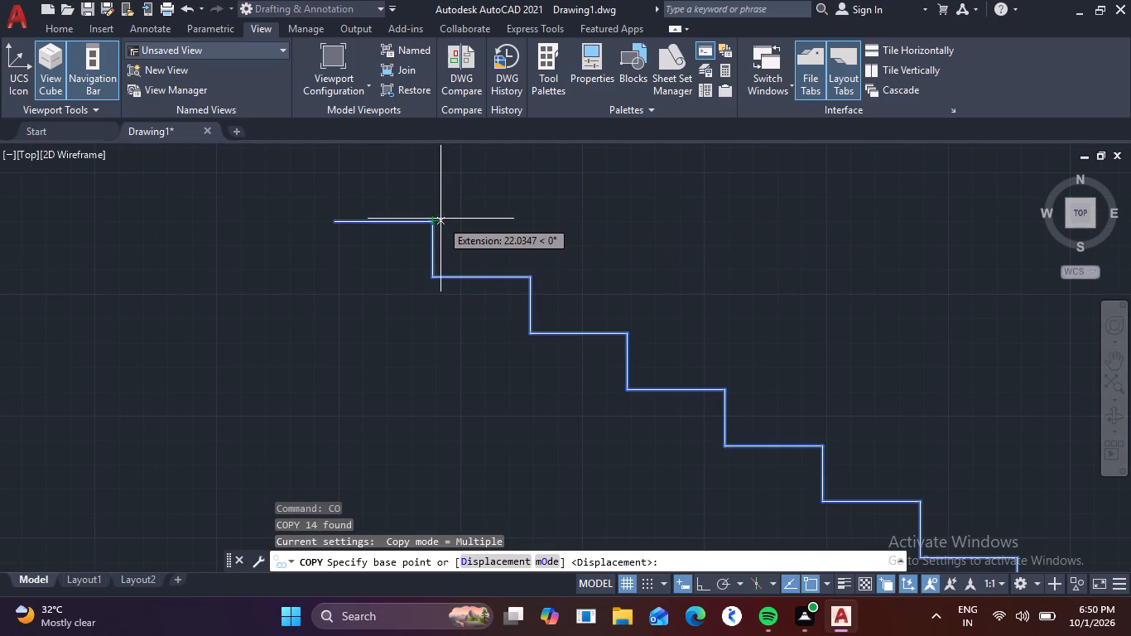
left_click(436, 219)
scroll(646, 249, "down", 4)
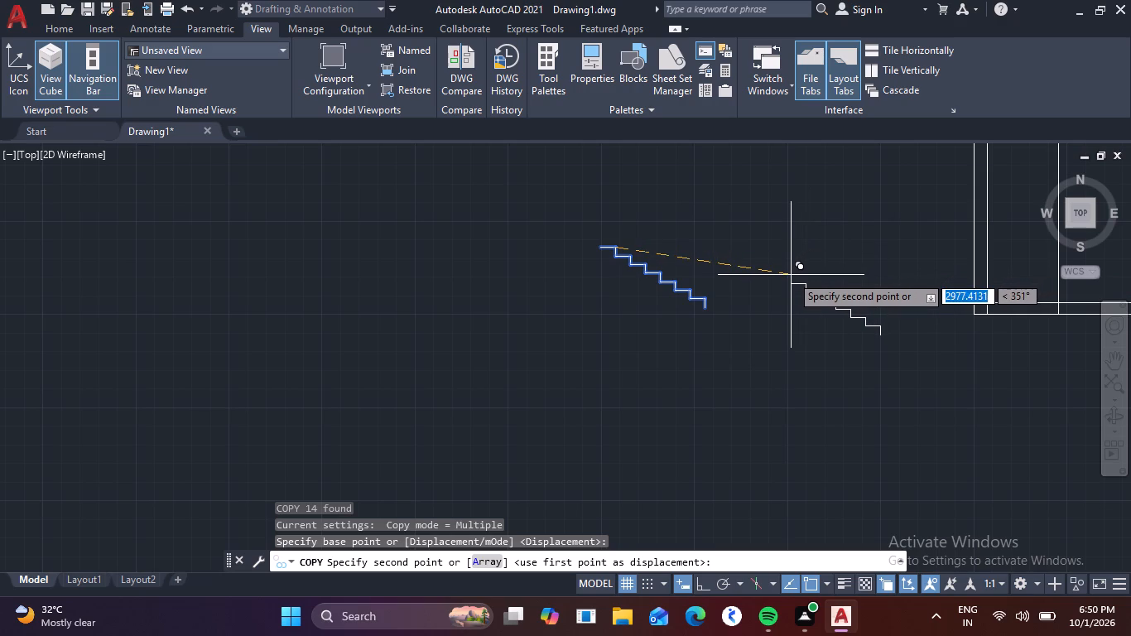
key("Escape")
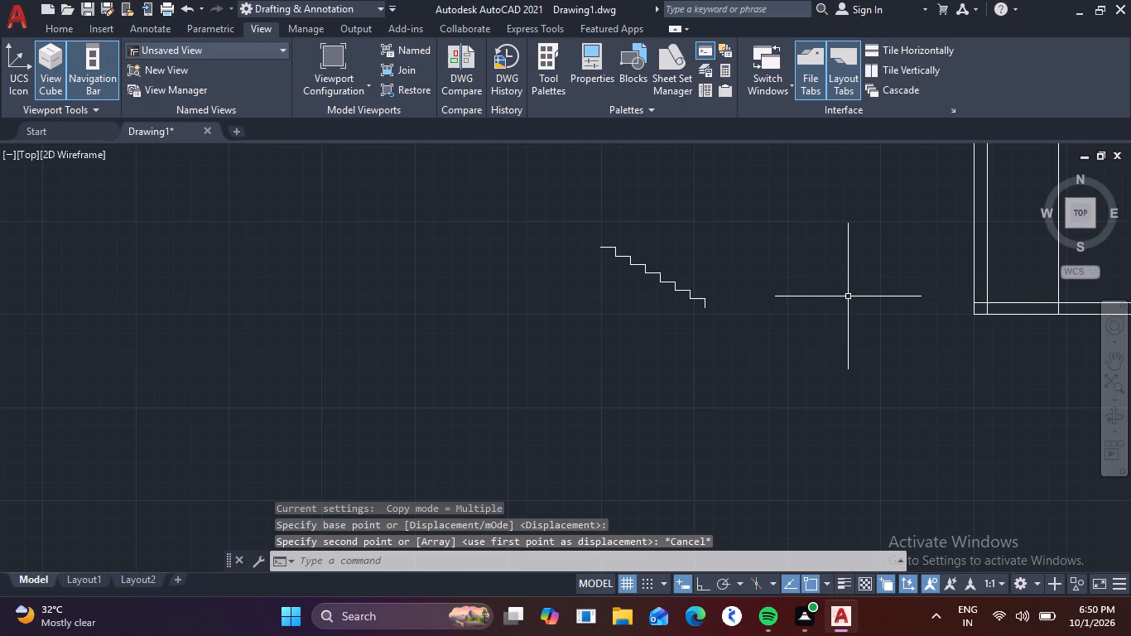
Copy the whole stair flight from its bottom riser end onto the inner horizontal wall line, inside the wall corner.
middle_click_drag(823, 295, 647, 283)
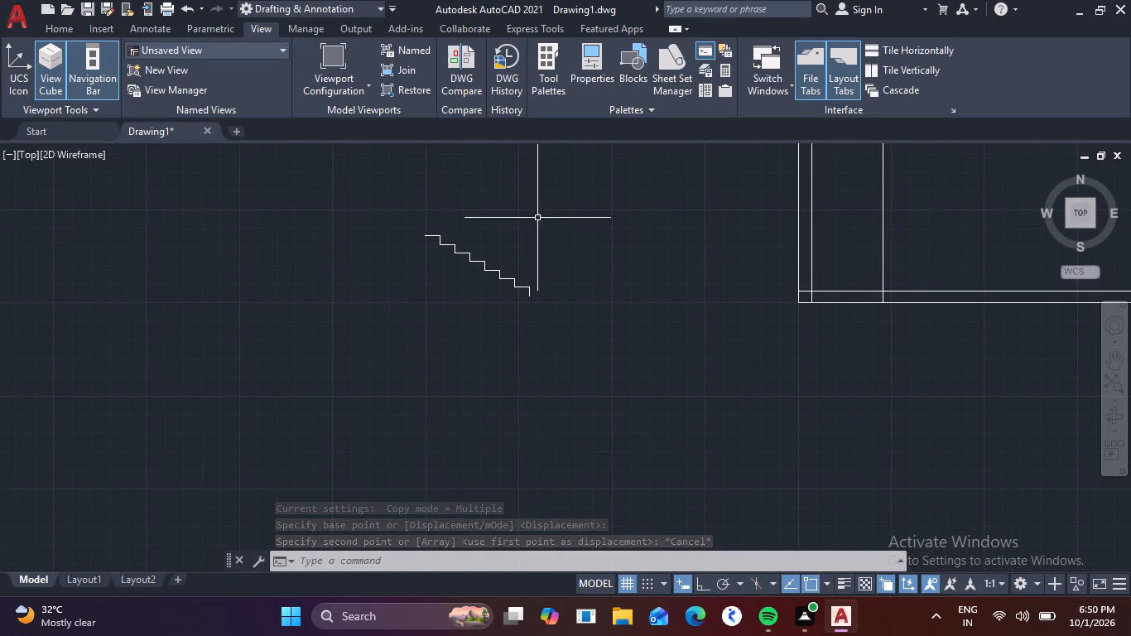
scroll(462, 245, "up", 1)
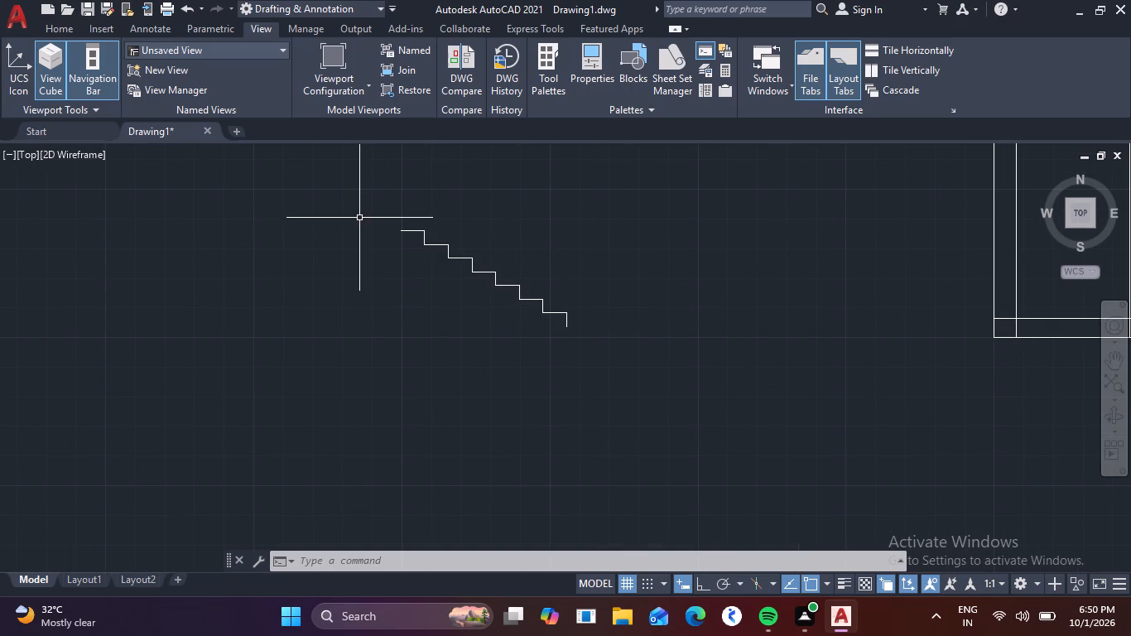
left_click(387, 215)
left_click(594, 342)
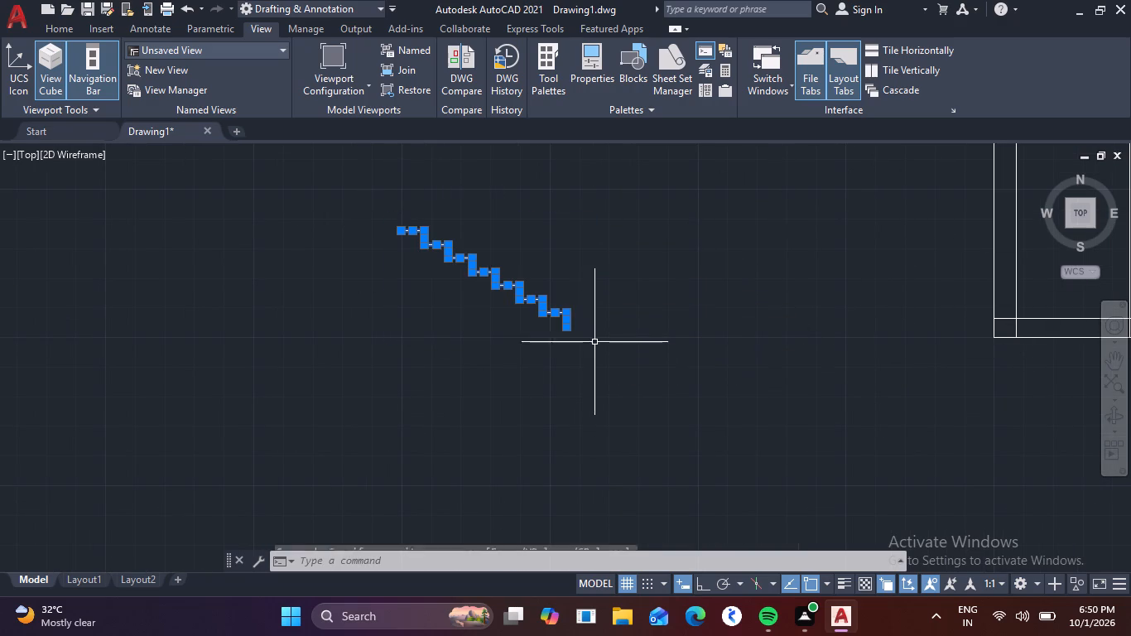
key("c")
key("o")
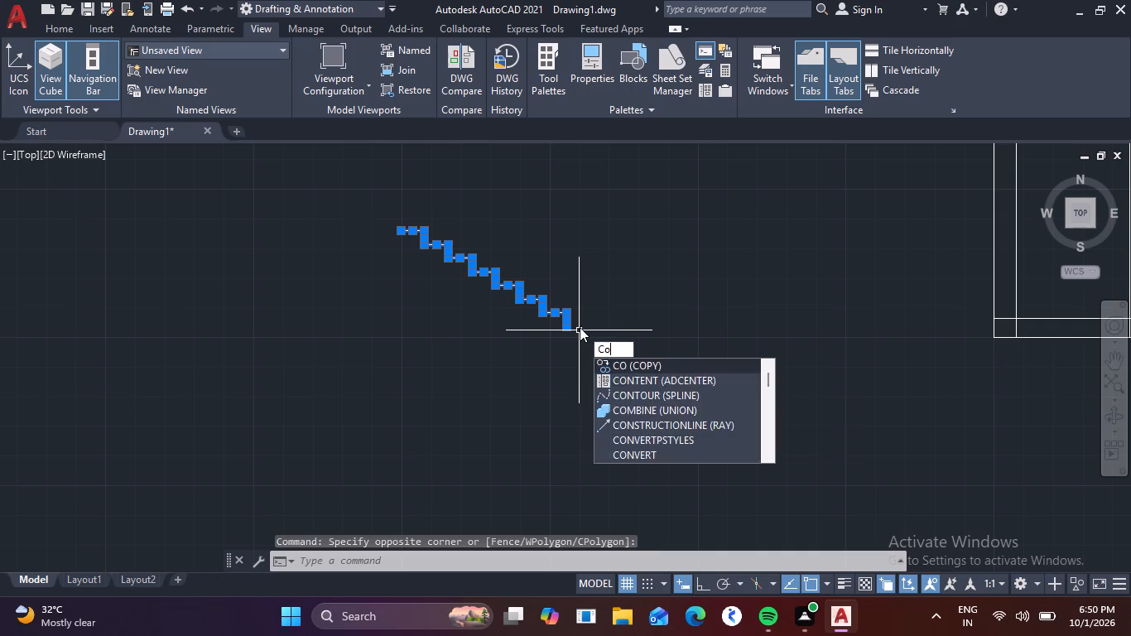
key("space")
scroll(540, 317, "up", 4)
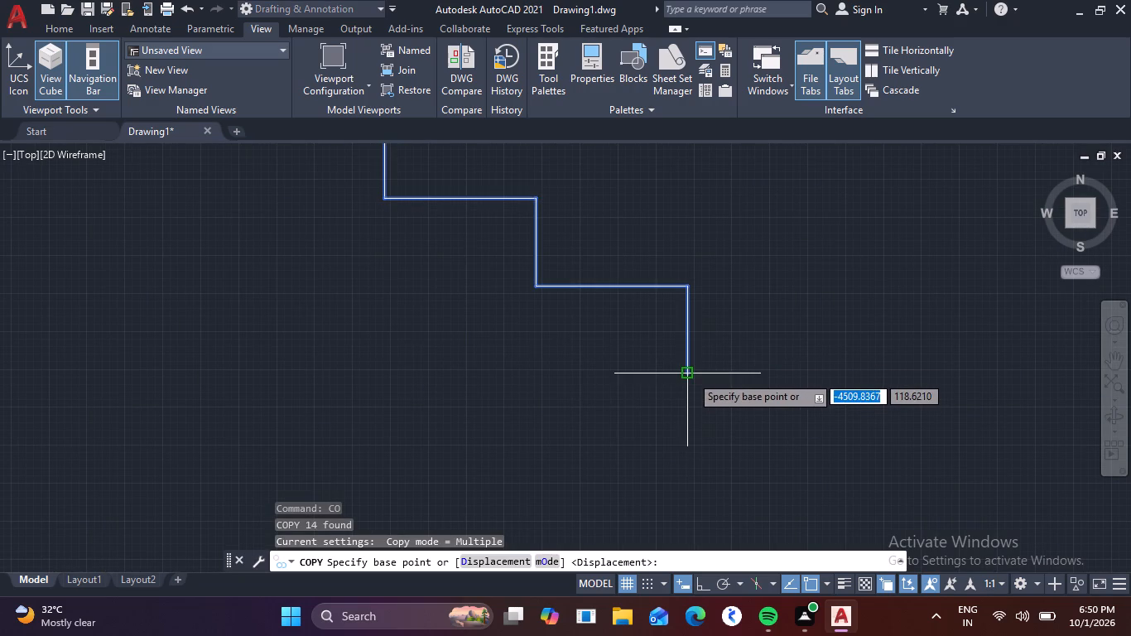
left_click(689, 371)
scroll(971, 291, "down", 4)
middle_click_drag(932, 306, 860, 328)
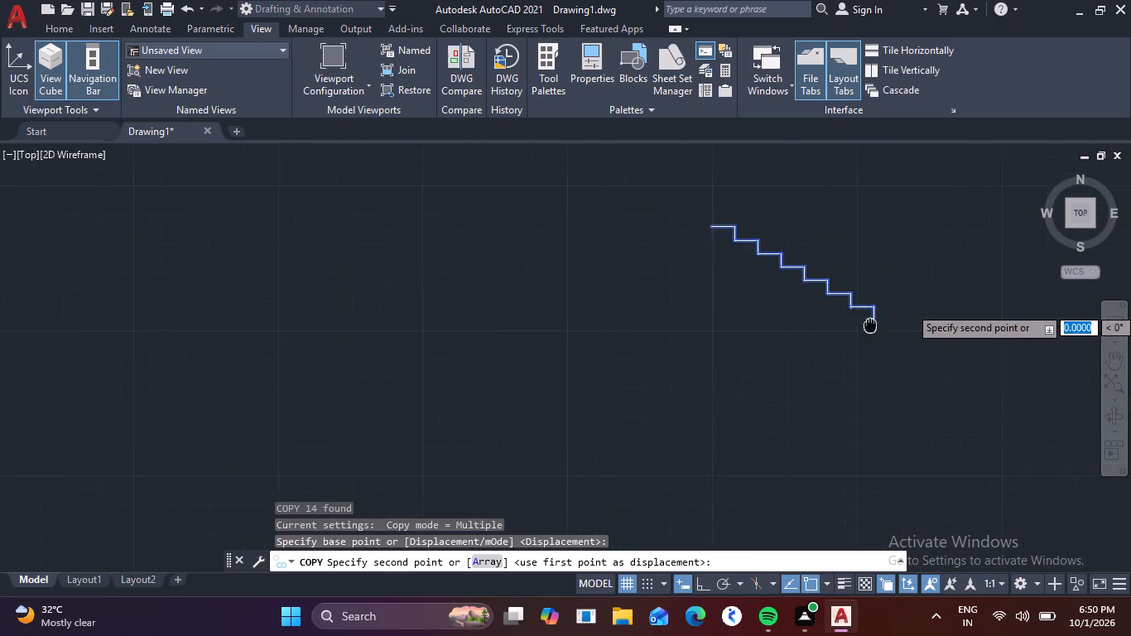
middle_click_drag(860, 328, 253, 357)
scroll(282, 348, "down", 3)
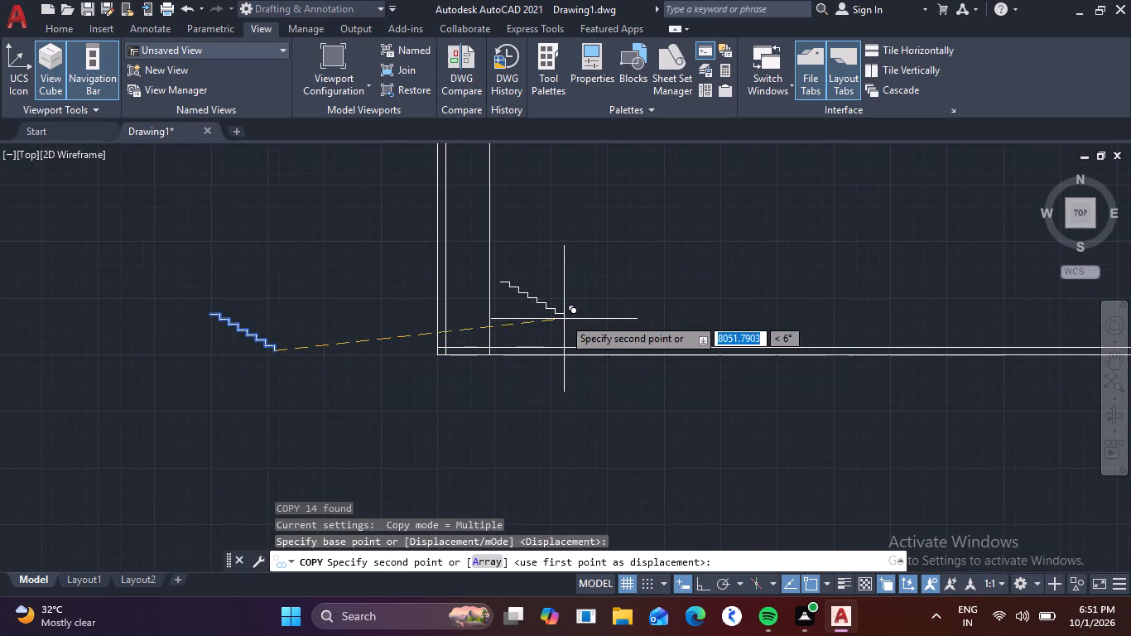
scroll(551, 315, "up", 3)
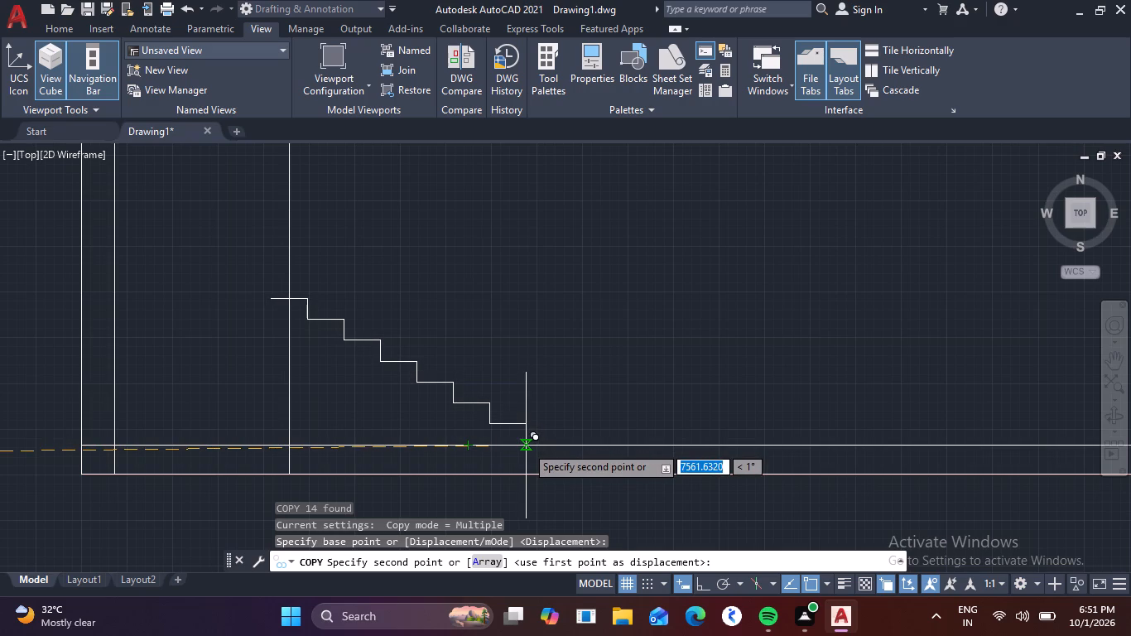
left_click(527, 446)
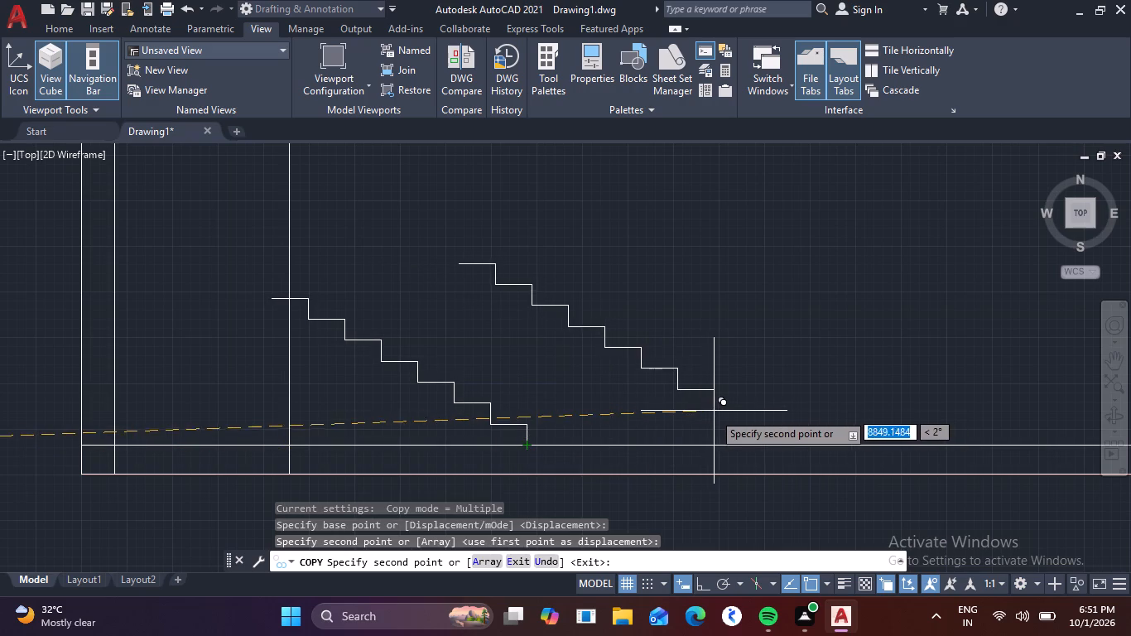
key("Escape")
Delete the vertical line that crosses the top tread of the copied stair flight.
scroll(333, 363, "up", 3)
scroll(384, 218, "down", 4)
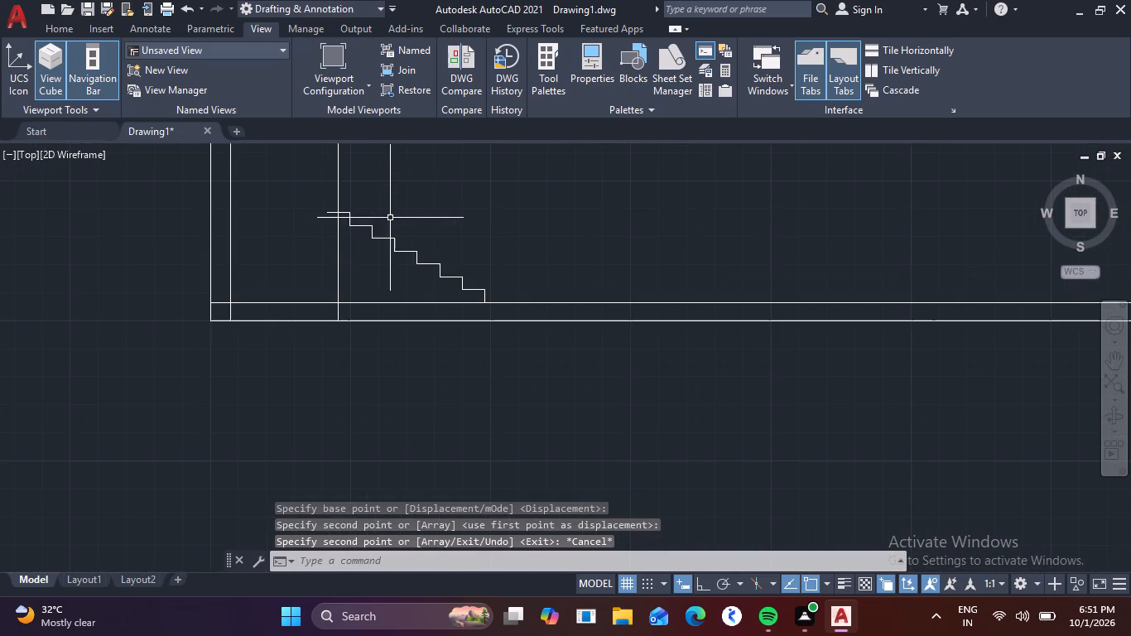
left_click(383, 181)
left_click(285, 172)
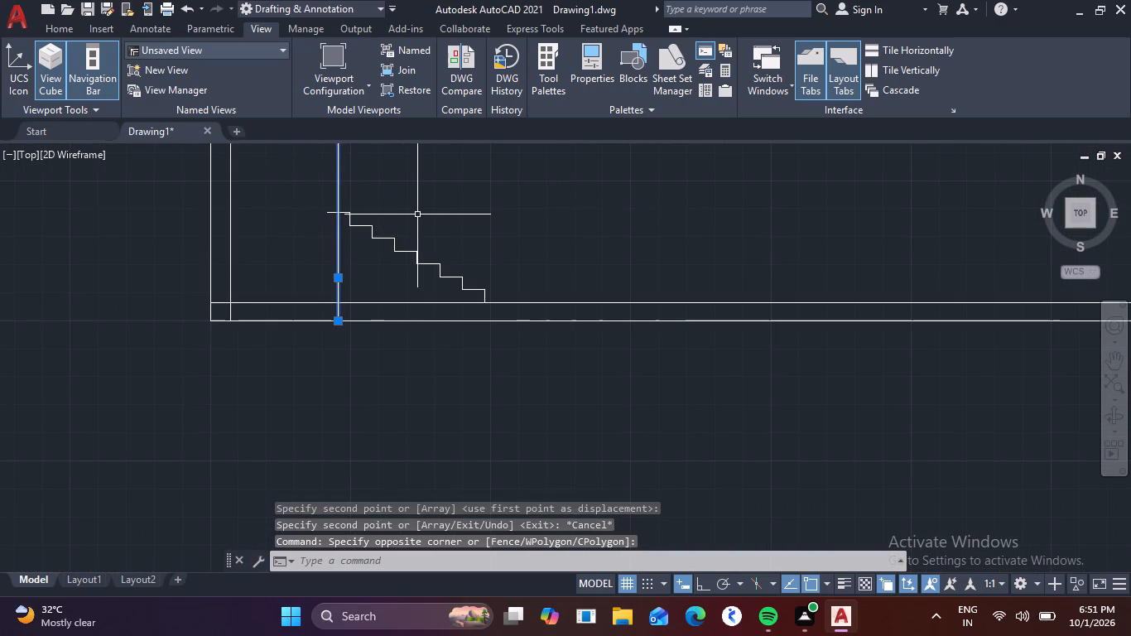
key("Delete")
Delete the topmost tread of the copied stair flight.
scroll(355, 245, "up", 3)
scroll(324, 243, "down", 2)
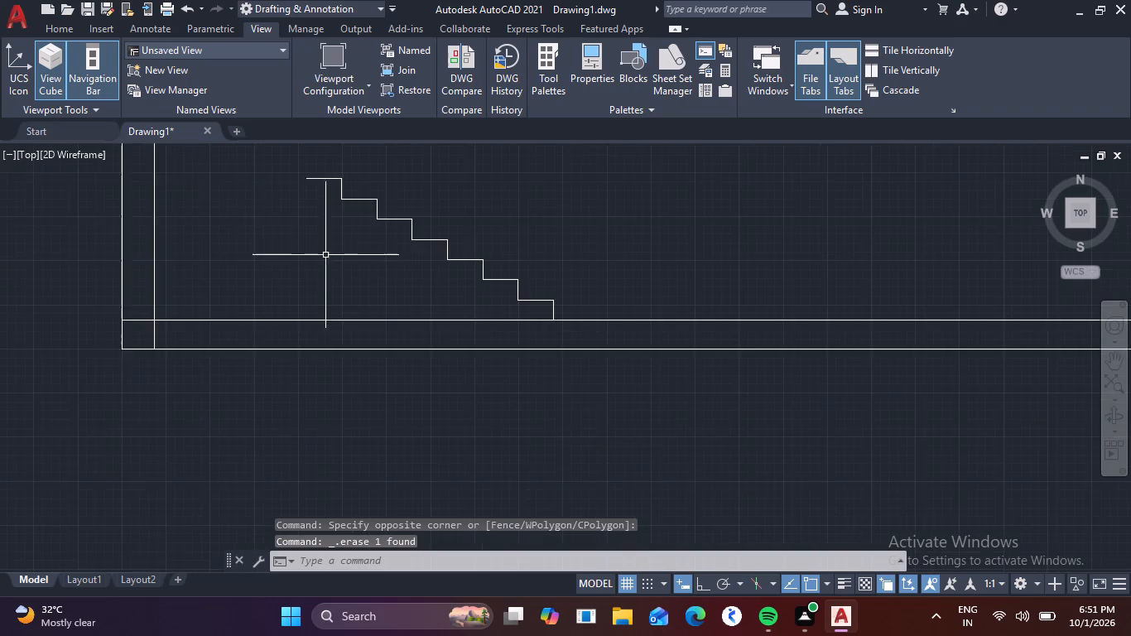
middle_click_drag(324, 275, 352, 333)
scroll(371, 217, "up", 2)
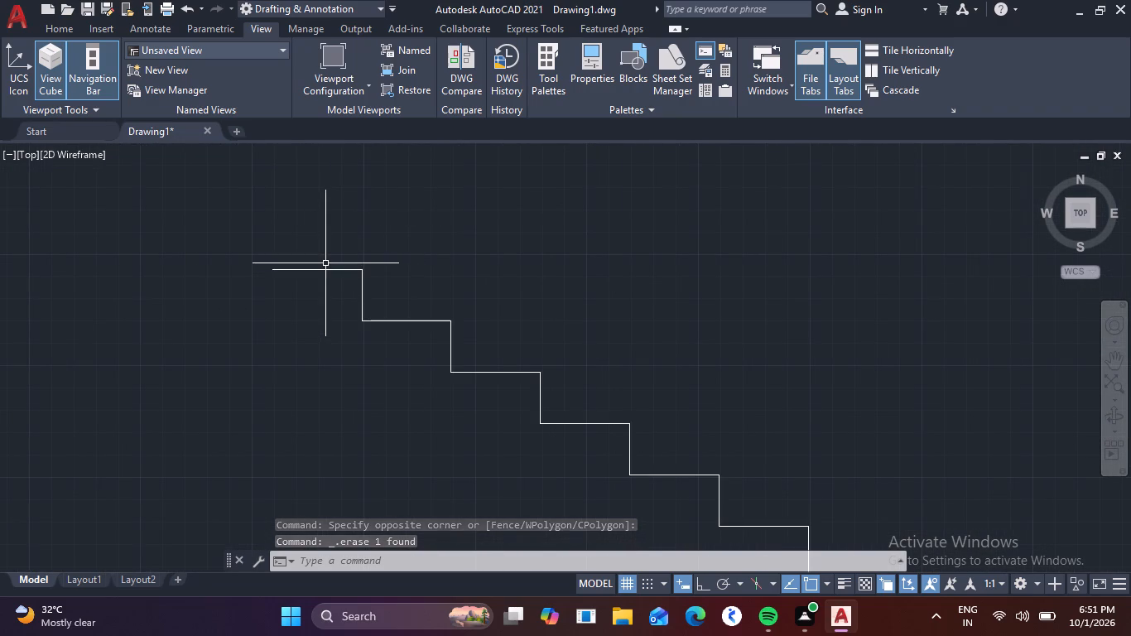
left_click(328, 270)
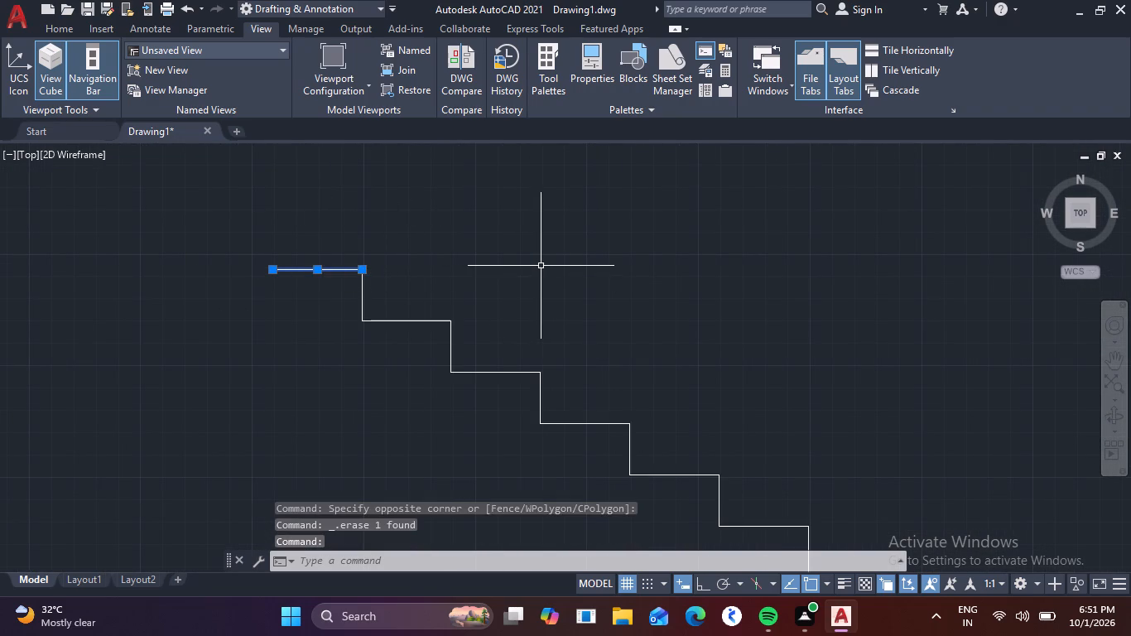
key("Delete")
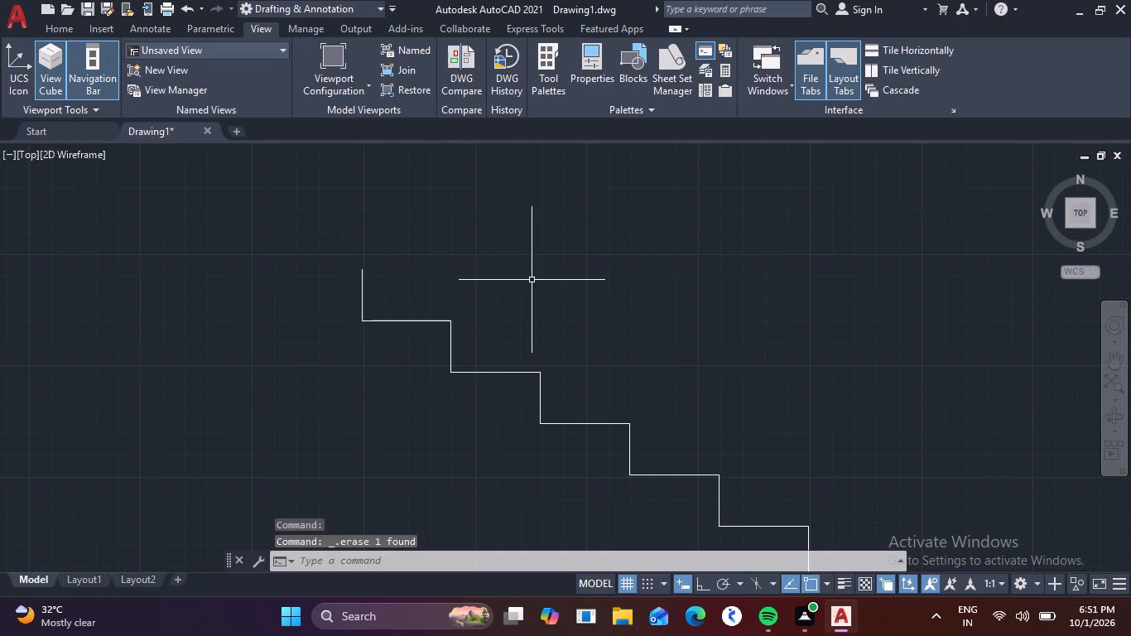
Draw a vertical construction line through the upper end of the copied flight's top riser.
key("x")
key("l")
key("space")
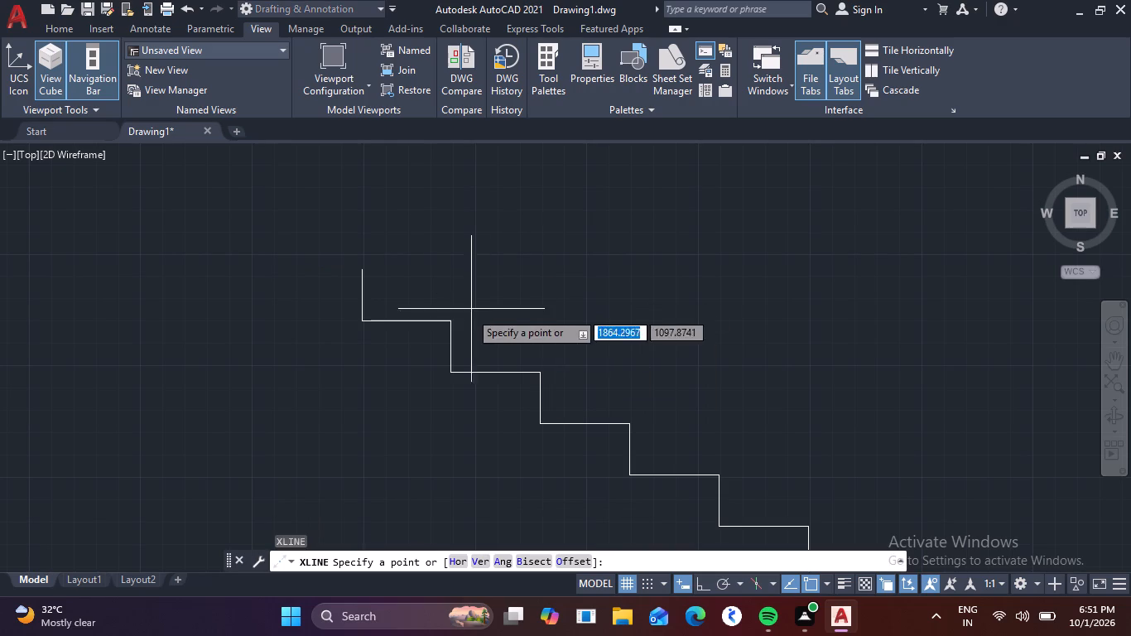
left_click(474, 566)
left_click(363, 265)
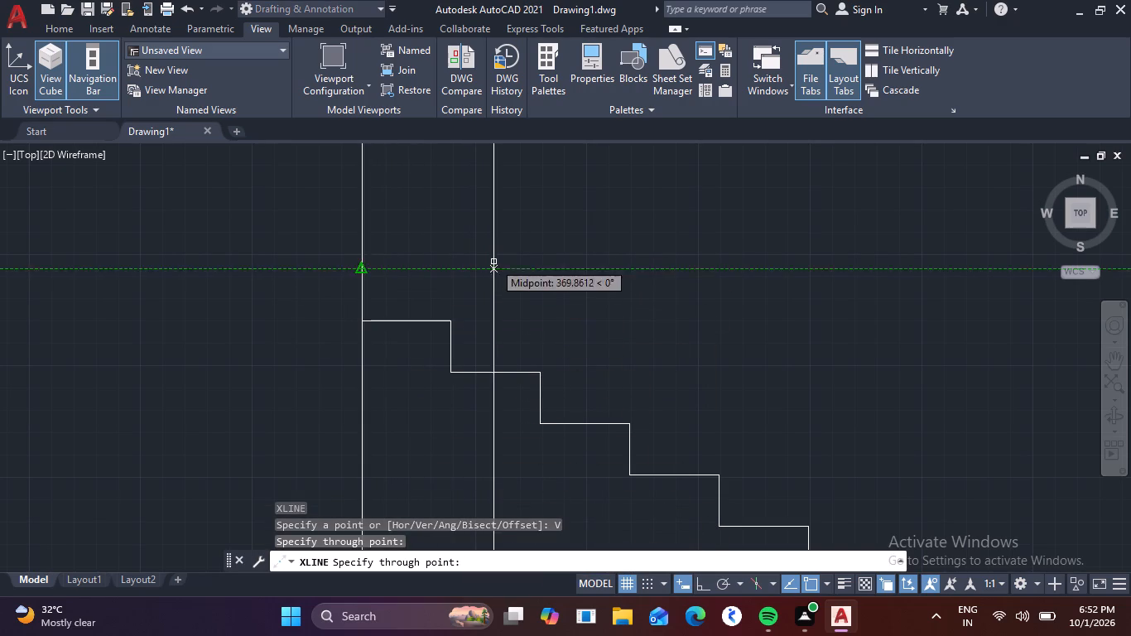
key("Escape")
Offset the vertical construction line 1200 mm to the left, toward the wall.
scroll(460, 255, "down", 4)
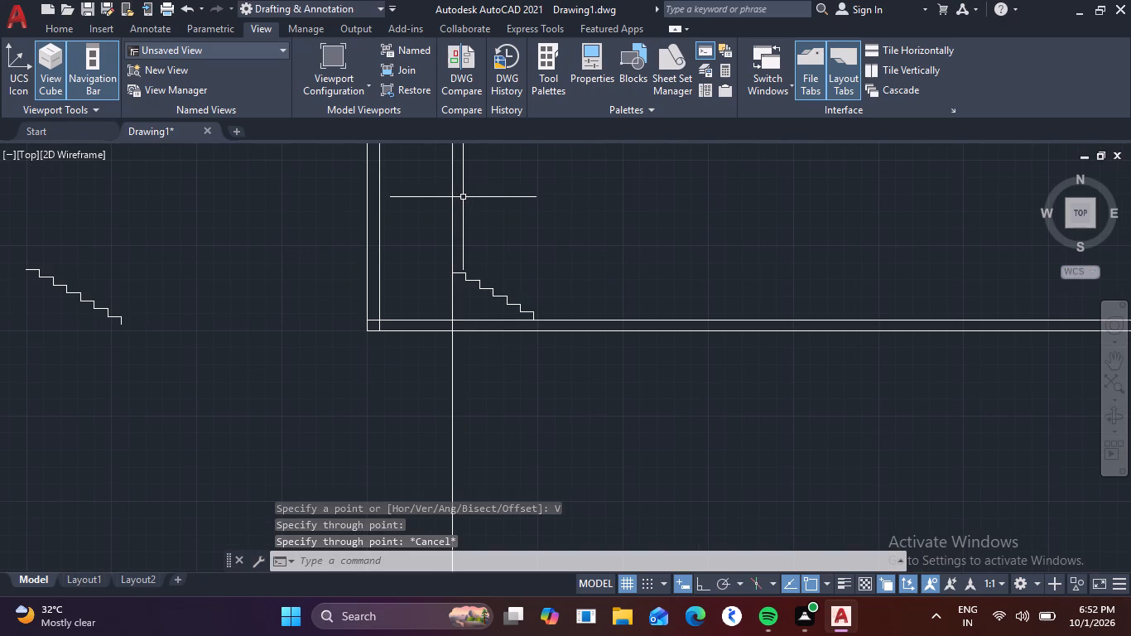
key("o")
key("Return")
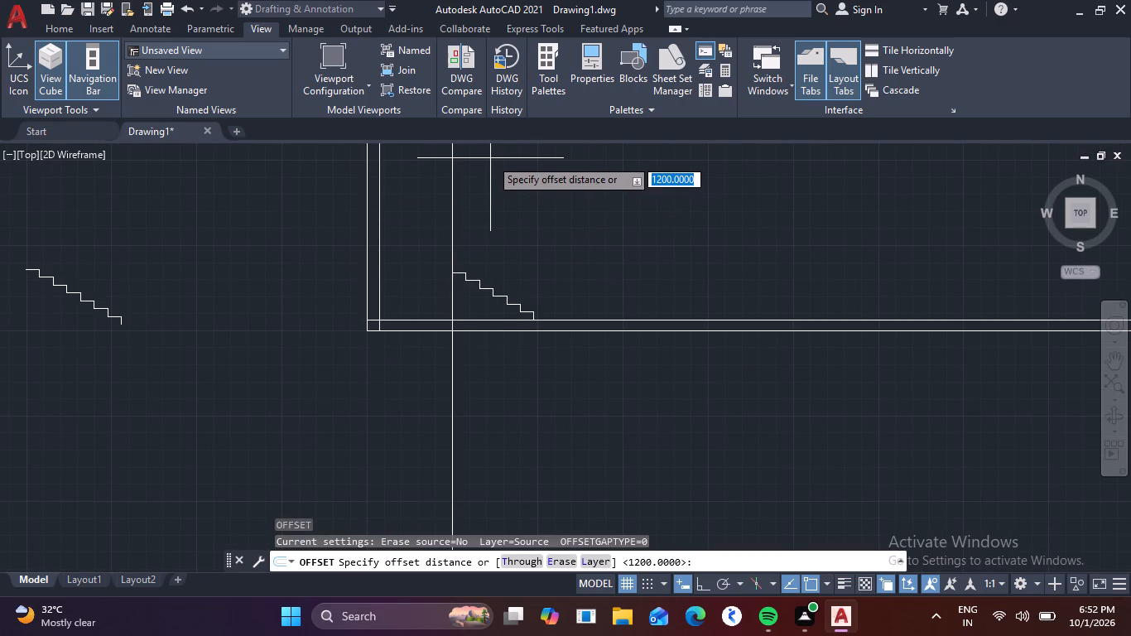
key("space")
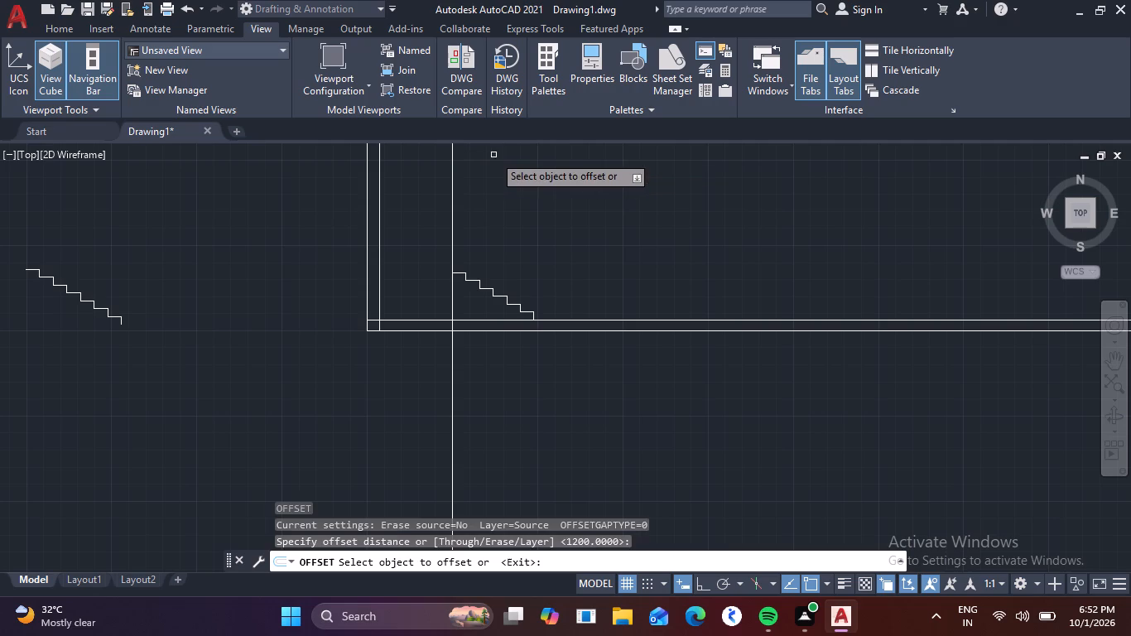
left_click(454, 194)
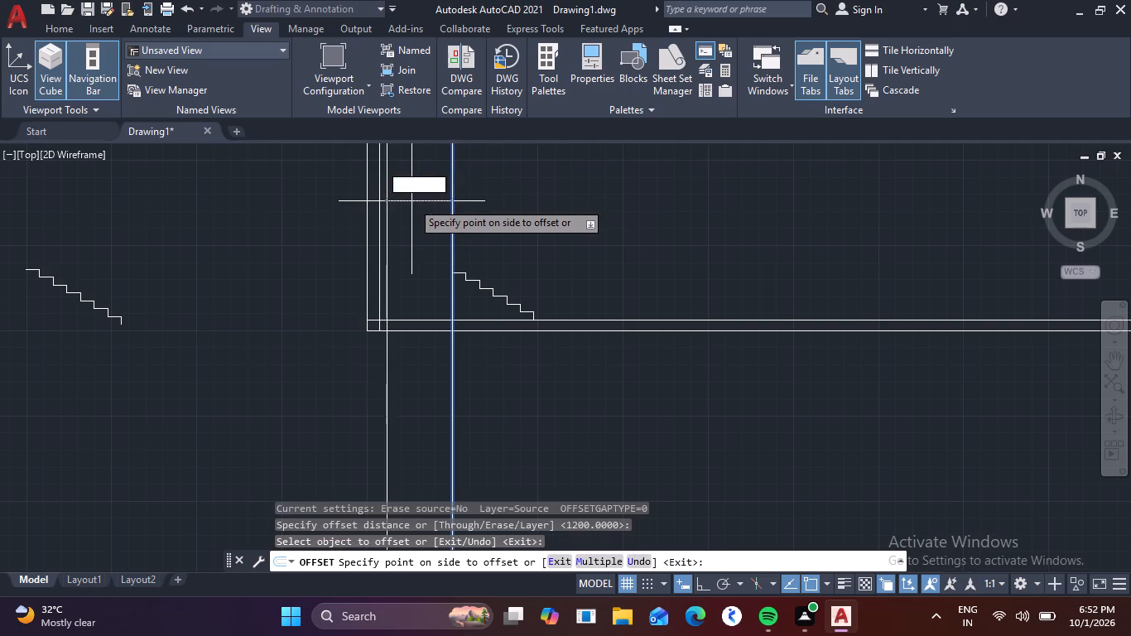
left_click(411, 201)
scroll(377, 219, "up", 2)
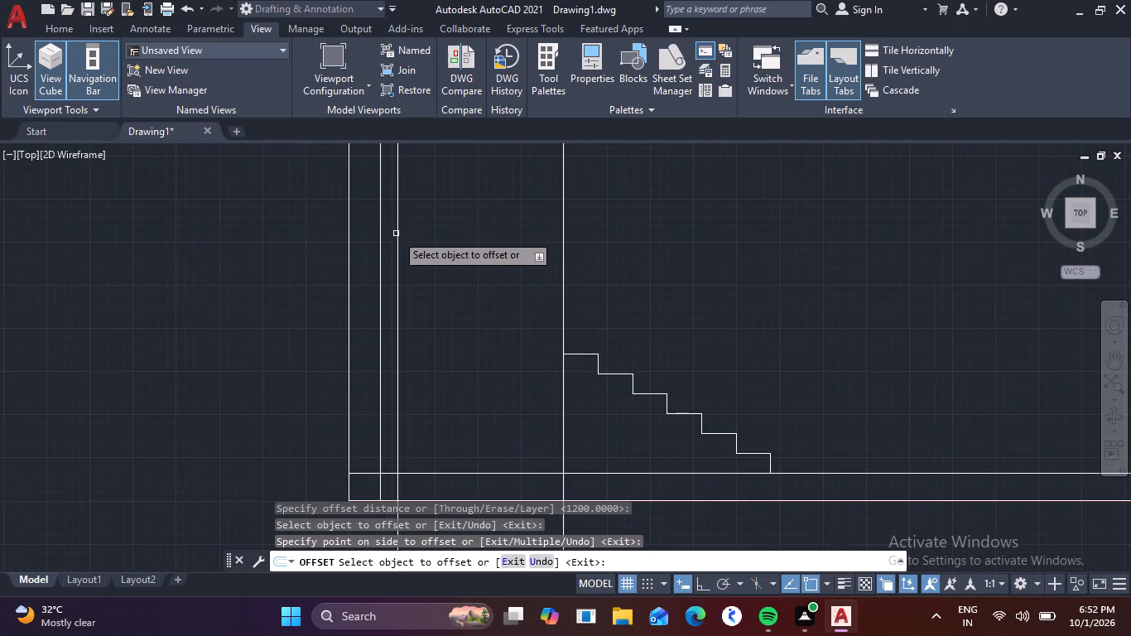
key("Escape")
Delete the two original vertical wall lines left of the offset construction line.
left_click(383, 238)
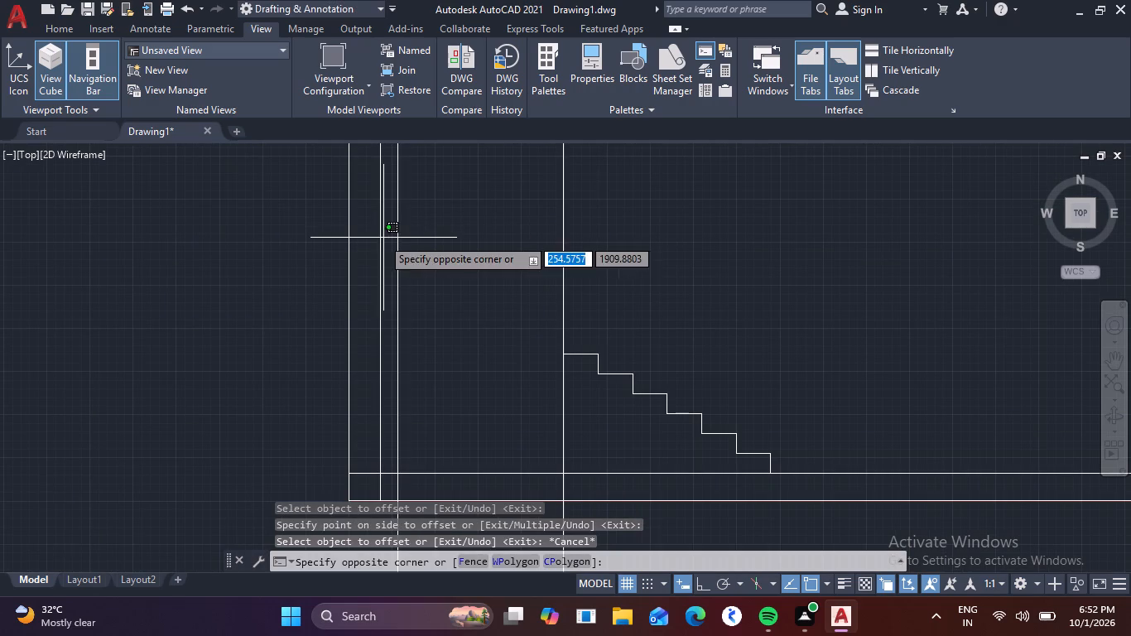
left_click(337, 237)
key("Delete")
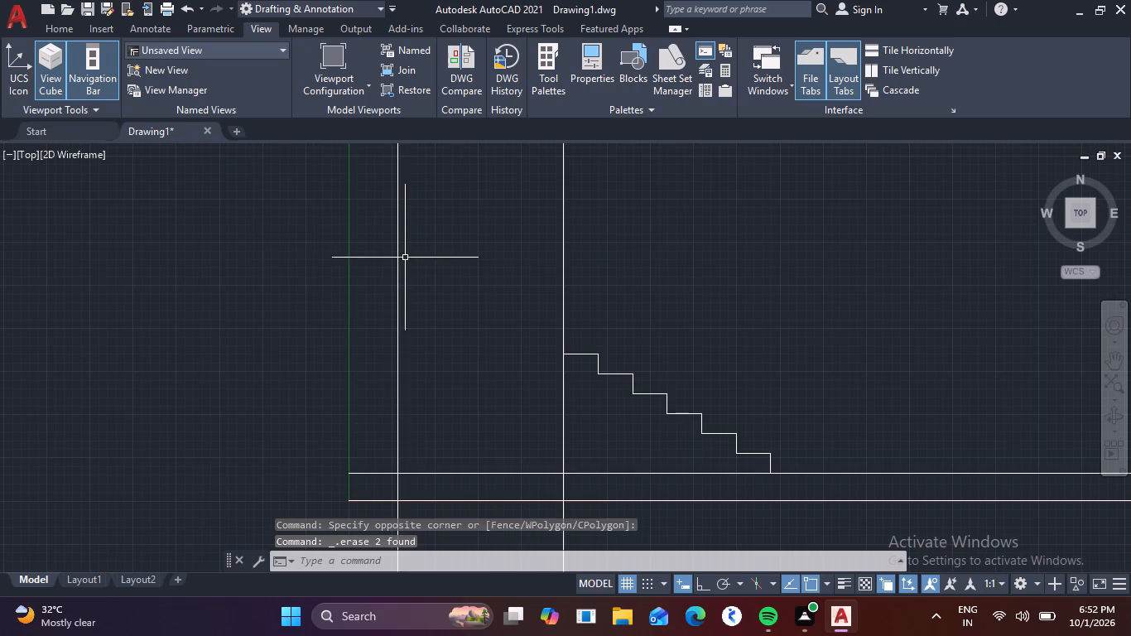
Offset the vertical wall line beside the landing 228.6 mm outward, away from the stairs, for the wall thickness.
key("o")
key("Return")
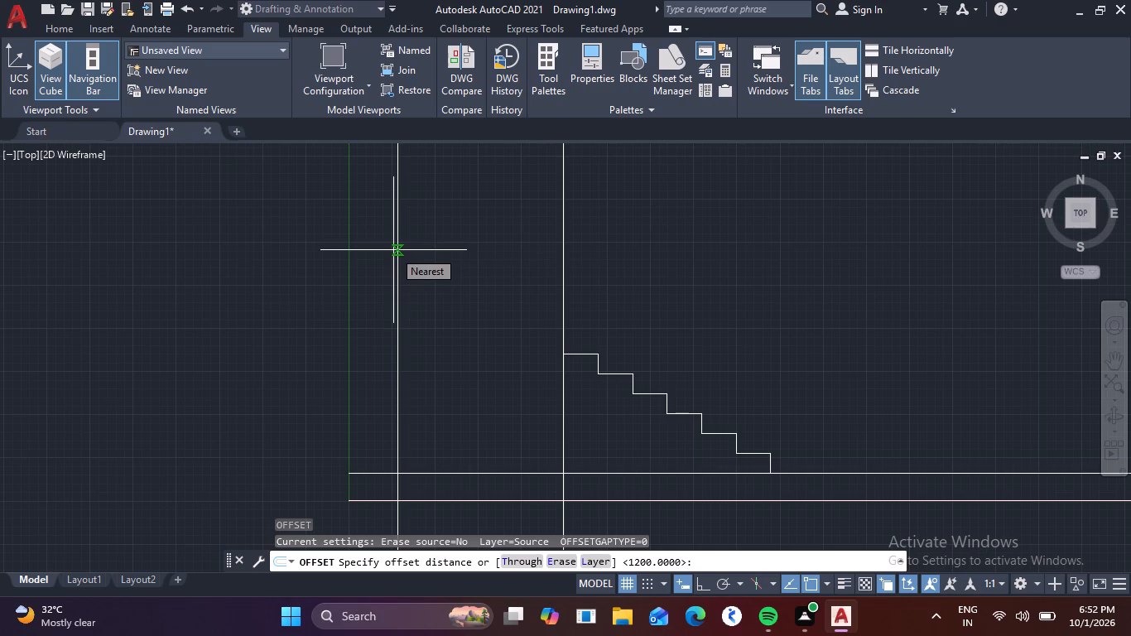
type("11")
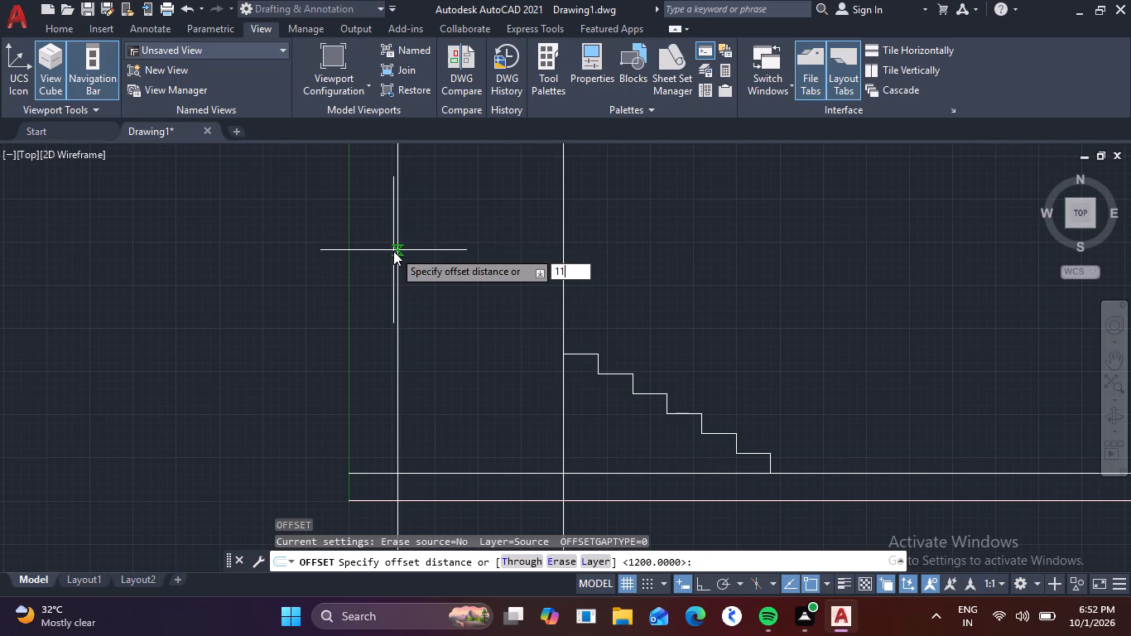
key("BackSpace")
key("BackSpace")
type("22")
key("8")
key("period")
key("6")
key("Return")
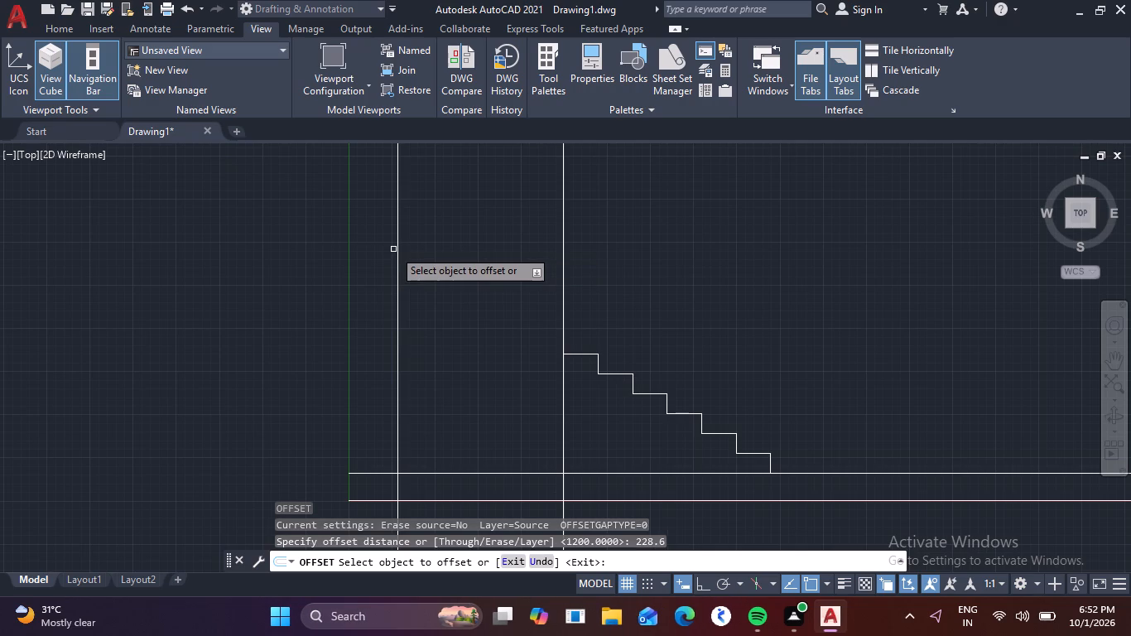
left_click(396, 245)
left_click(333, 238)
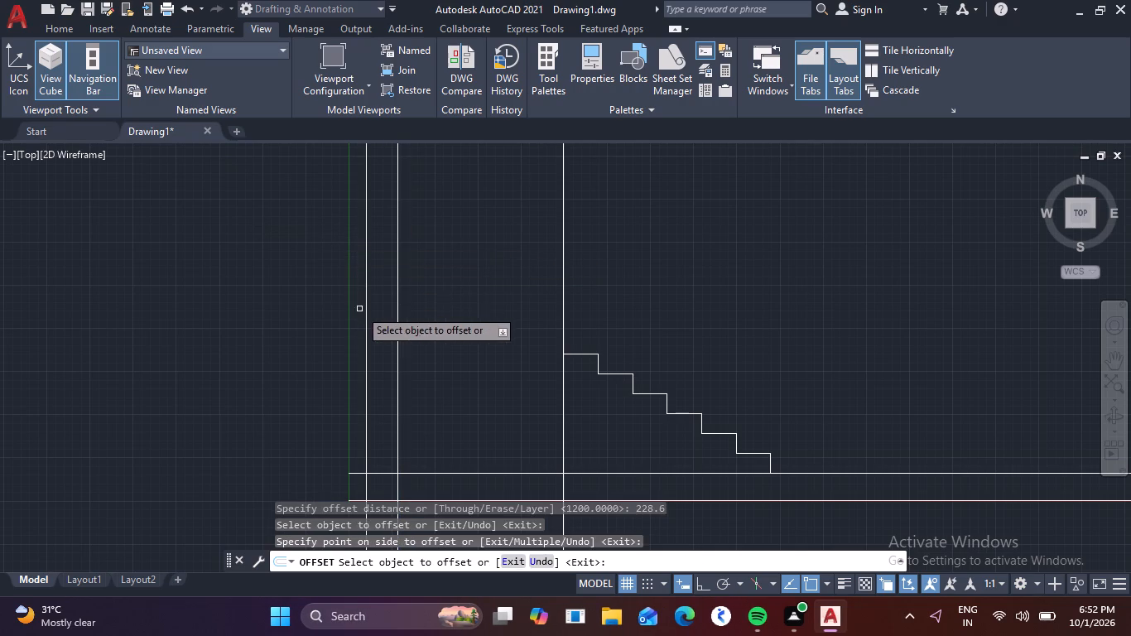
key("Escape")
Trim the base line ends extending past the outer wall line and both wall lines below the lower base line.
type("tr")
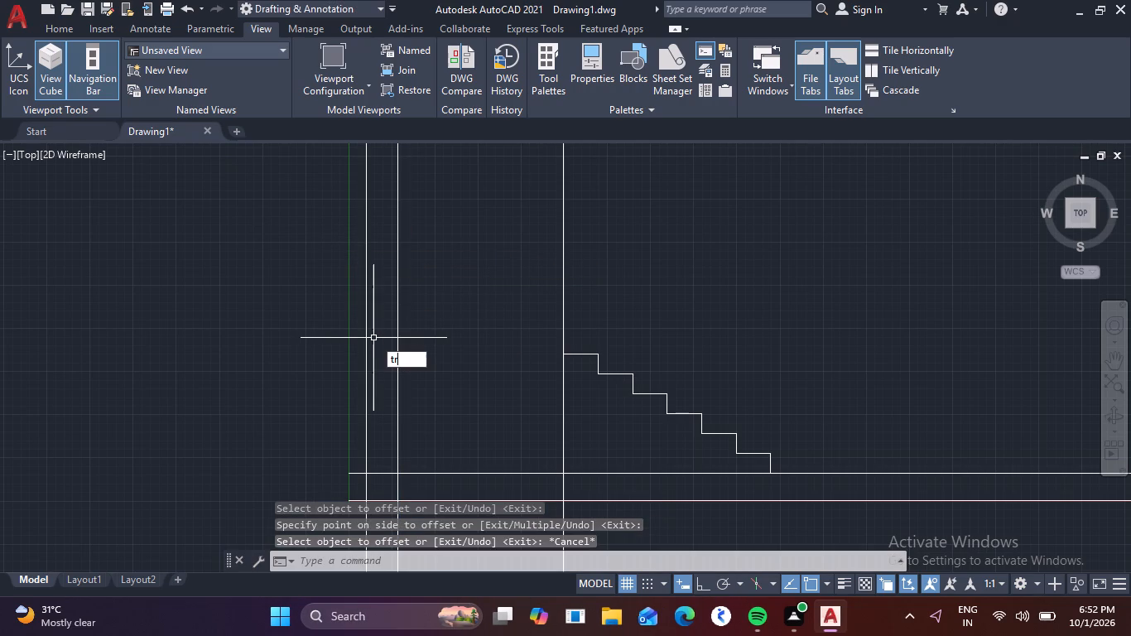
key("space")
key("space")
middle_click_drag(350, 378, 411, 249)
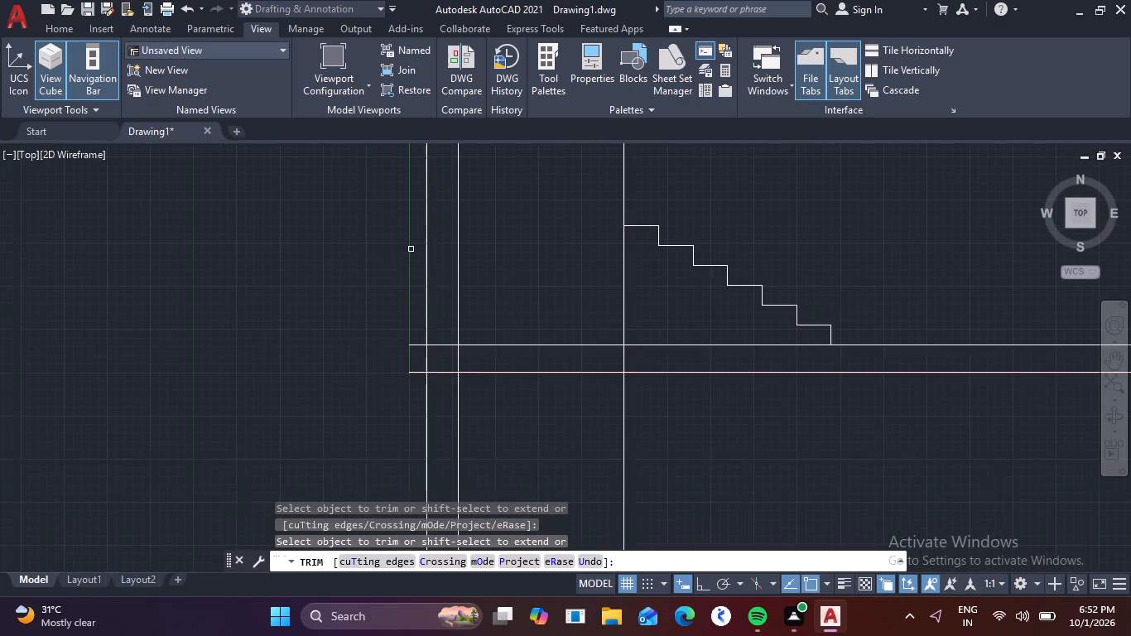
scroll(374, 322, "up", 2)
left_click_drag(468, 365, 451, 444)
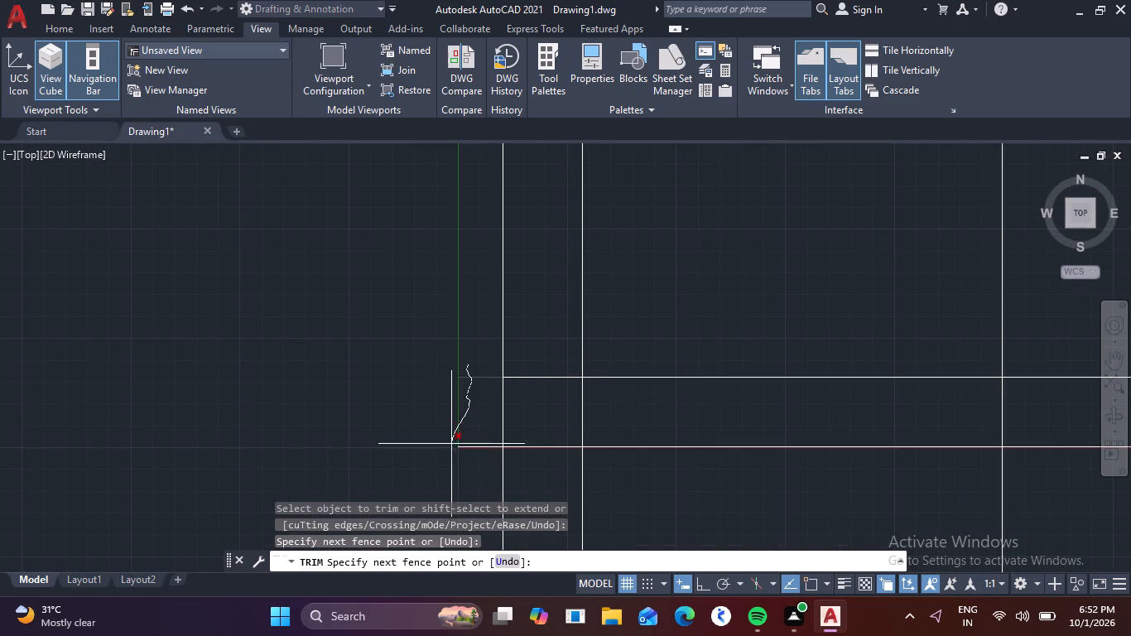
left_click_drag(451, 444, 565, 484)
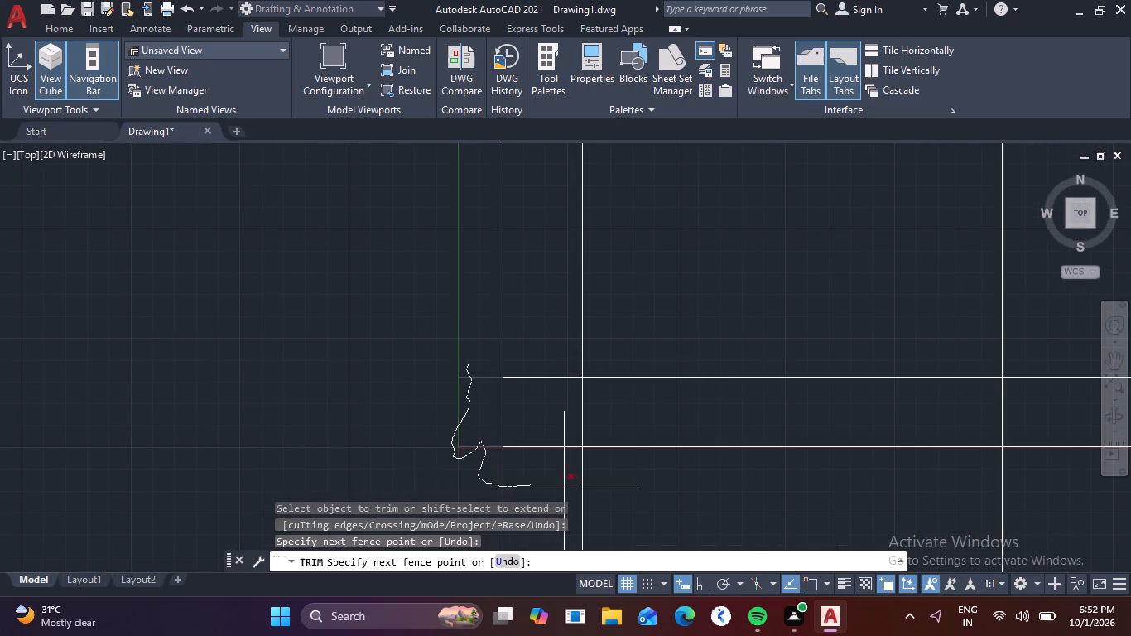
left_click_drag(565, 484, 594, 484)
key("Escape")
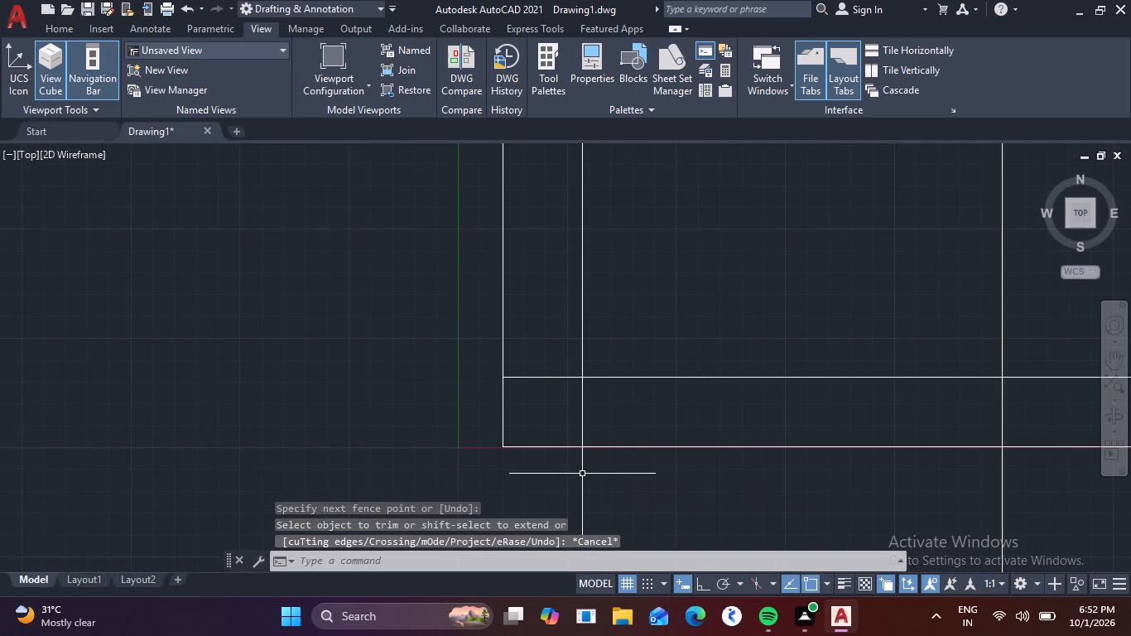
Trim the part of the vertical construction line at the flight's top that runs below the lower base line.
scroll(580, 473, "down", 4)
middle_click_drag(746, 386, 556, 373)
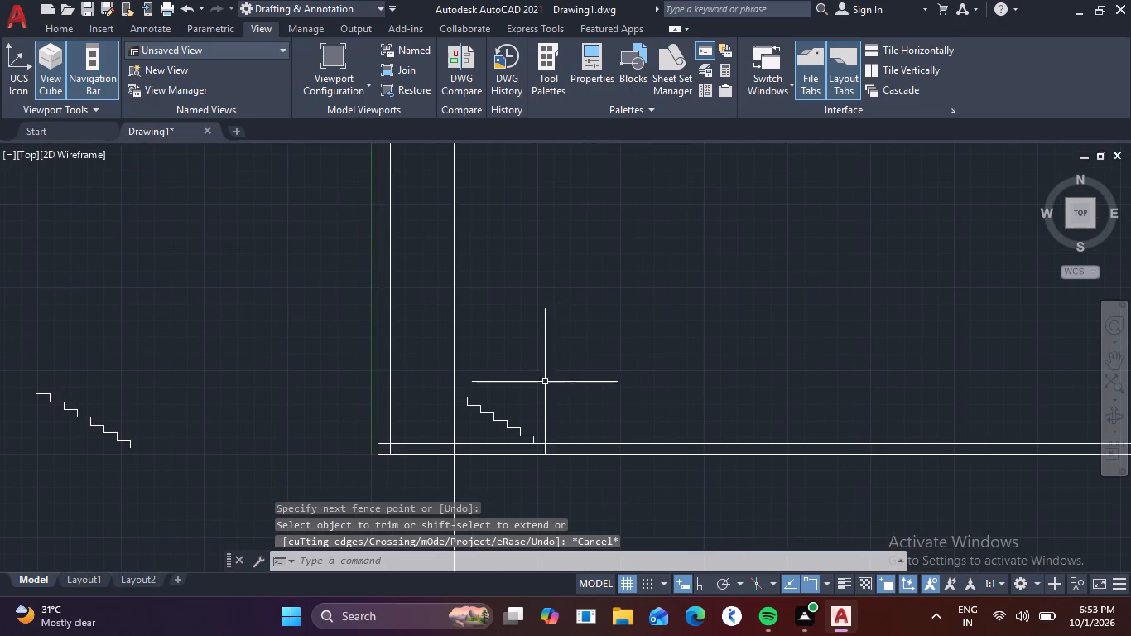
scroll(556, 445, "up", 2)
scroll(488, 428, "up", 1)
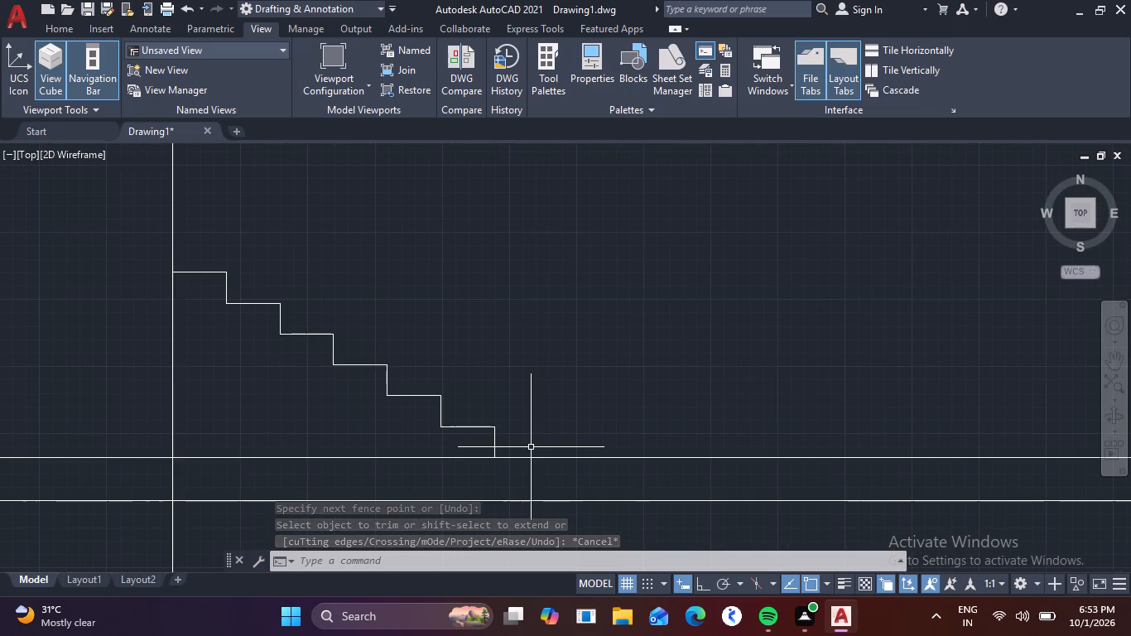
scroll(522, 465, "up", 2)
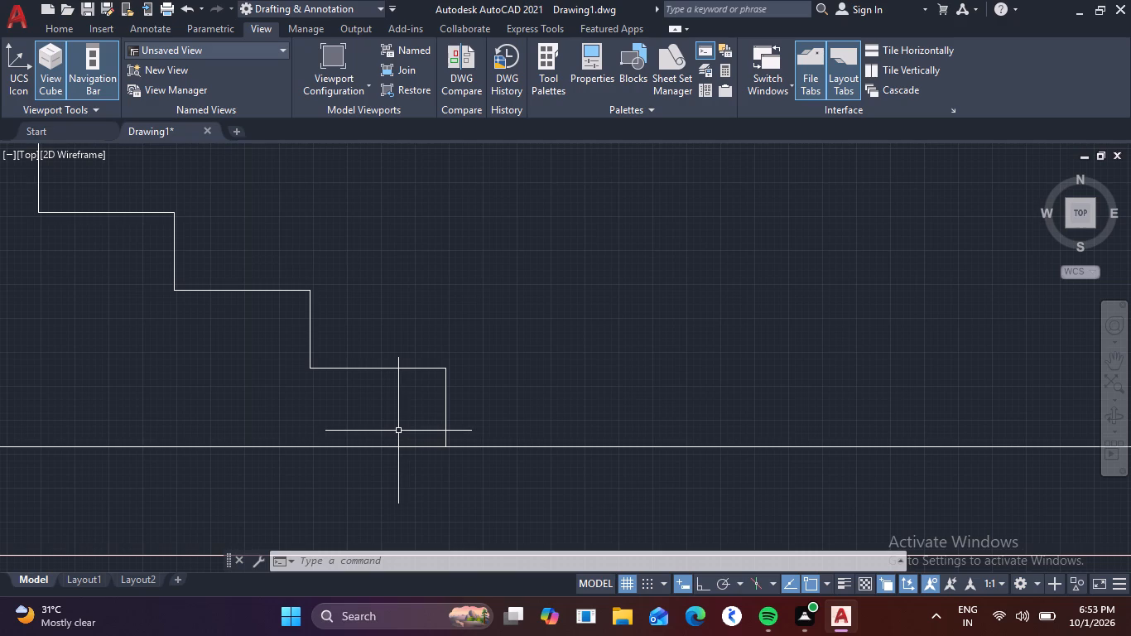
scroll(445, 316, "down", 3)
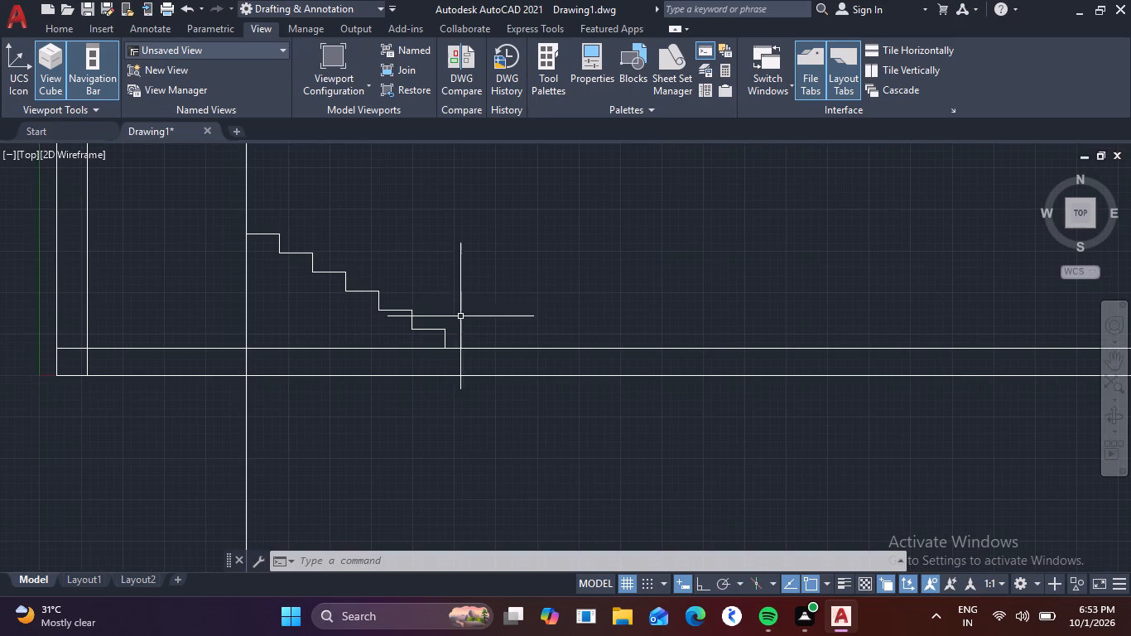
middle_click_drag(482, 299, 616, 384)
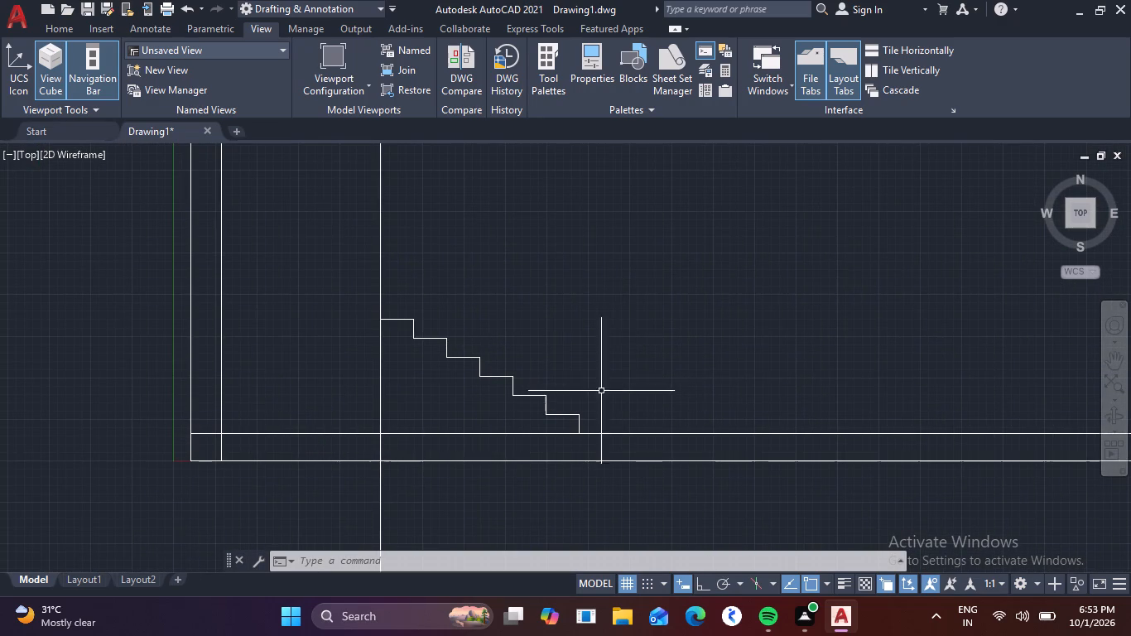
scroll(643, 219, "down", 2)
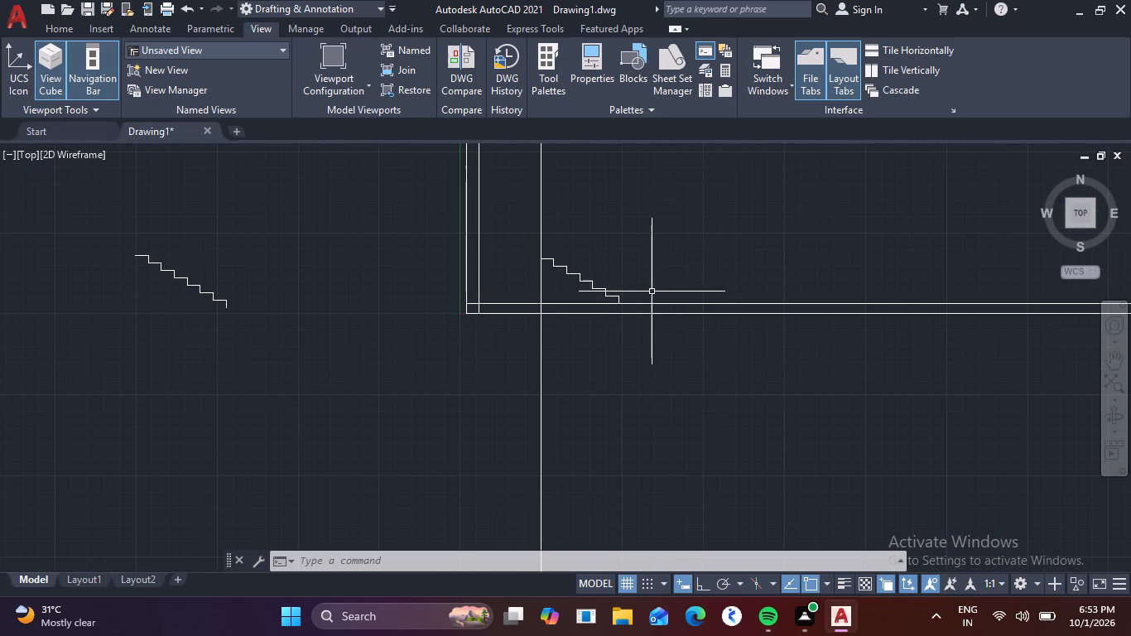
middle_click_drag(633, 277, 598, 394)
scroll(575, 384, "up", 2)
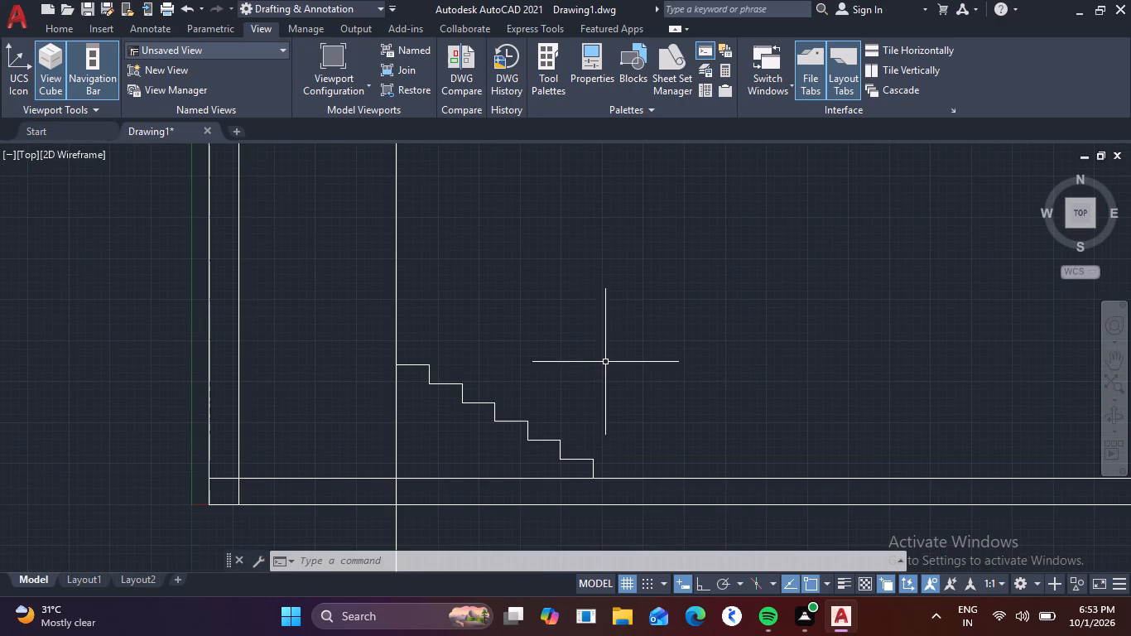
middle_click_drag(617, 364, 693, 270)
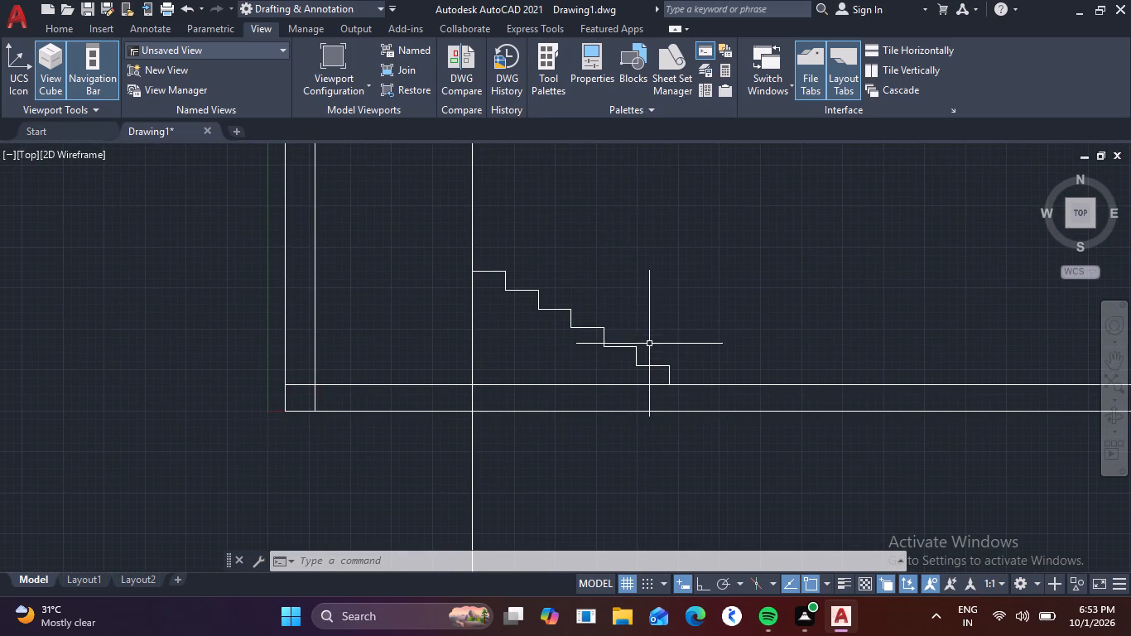
key("t")
key("r")
key("space")
left_click_drag(474, 446, 444, 451)
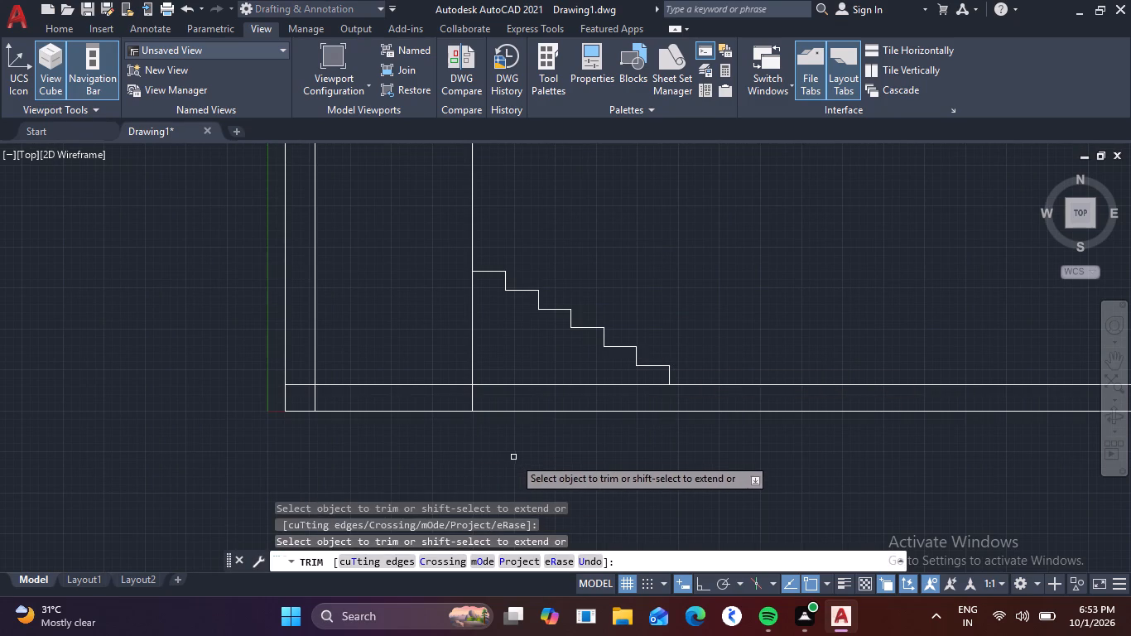
key("Escape")
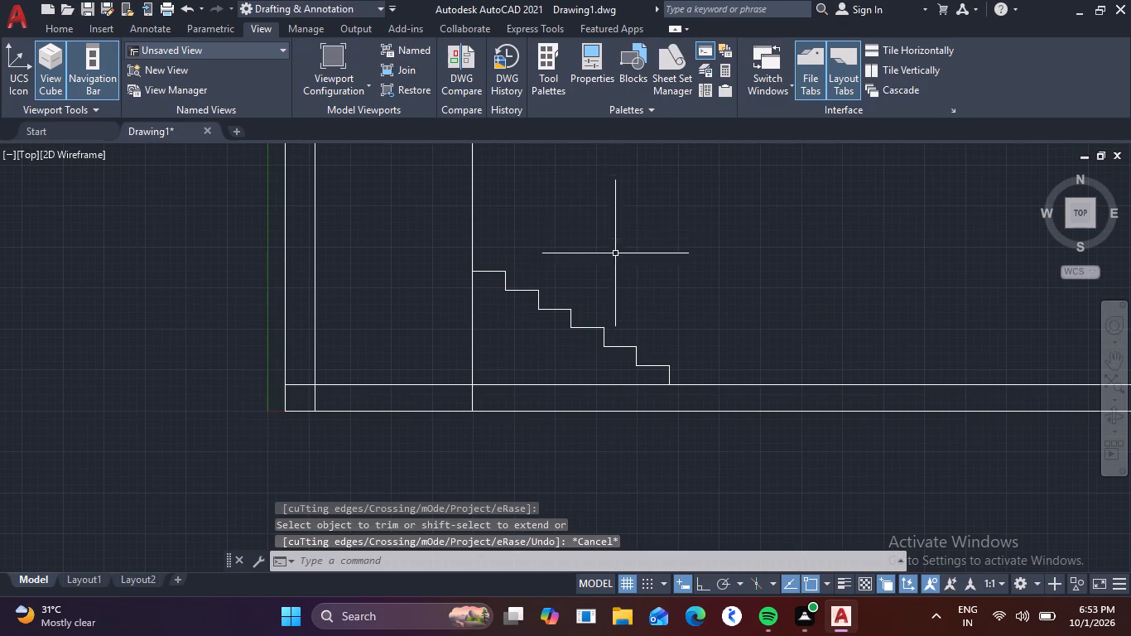
Draw a 1450 mm horizontal line with Ortho on, from the bottom riser's foot along the upper base line, away from the flight.
scroll(612, 256, "up", 2)
scroll(616, 255, "down", 2)
scroll(710, 328, "down", 1)
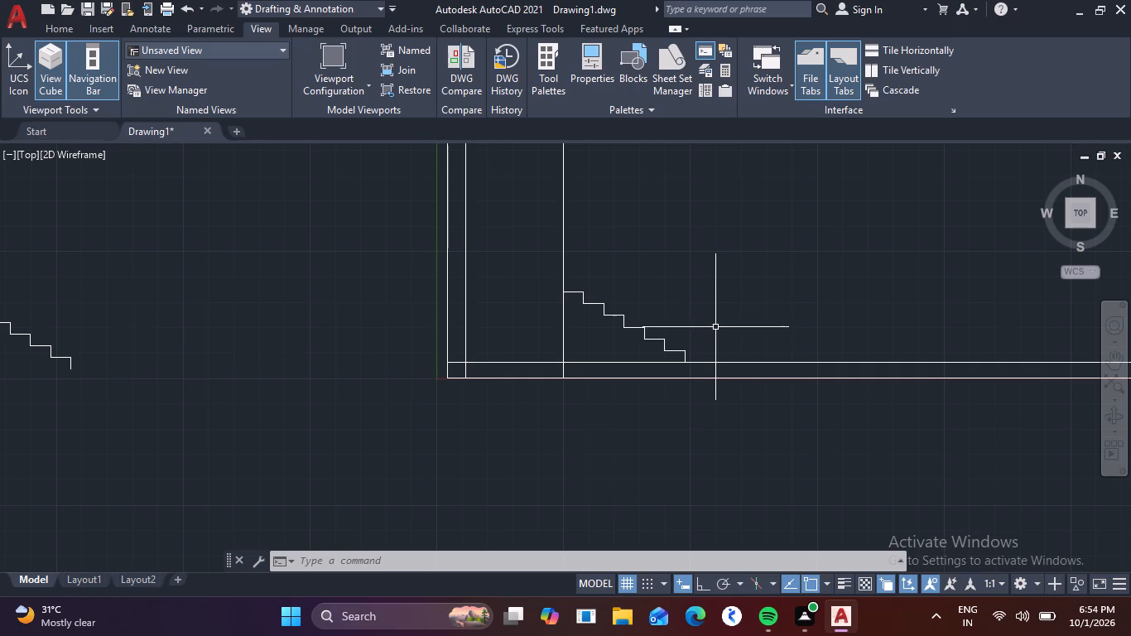
middle_click_drag(721, 344, 582, 324)
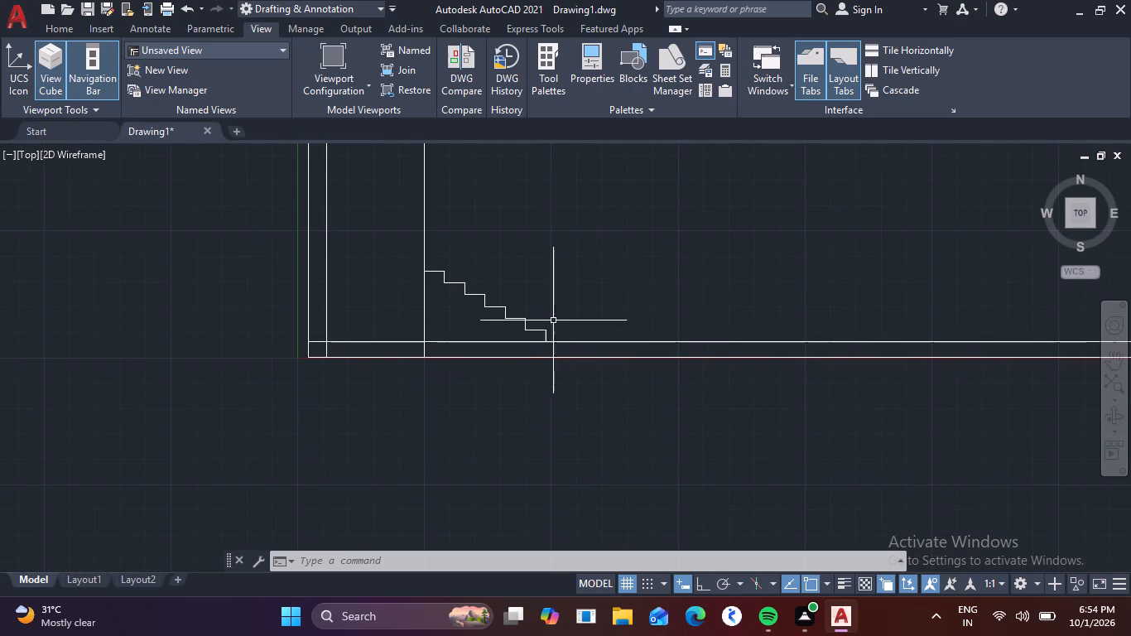
scroll(550, 320, "up", 3)
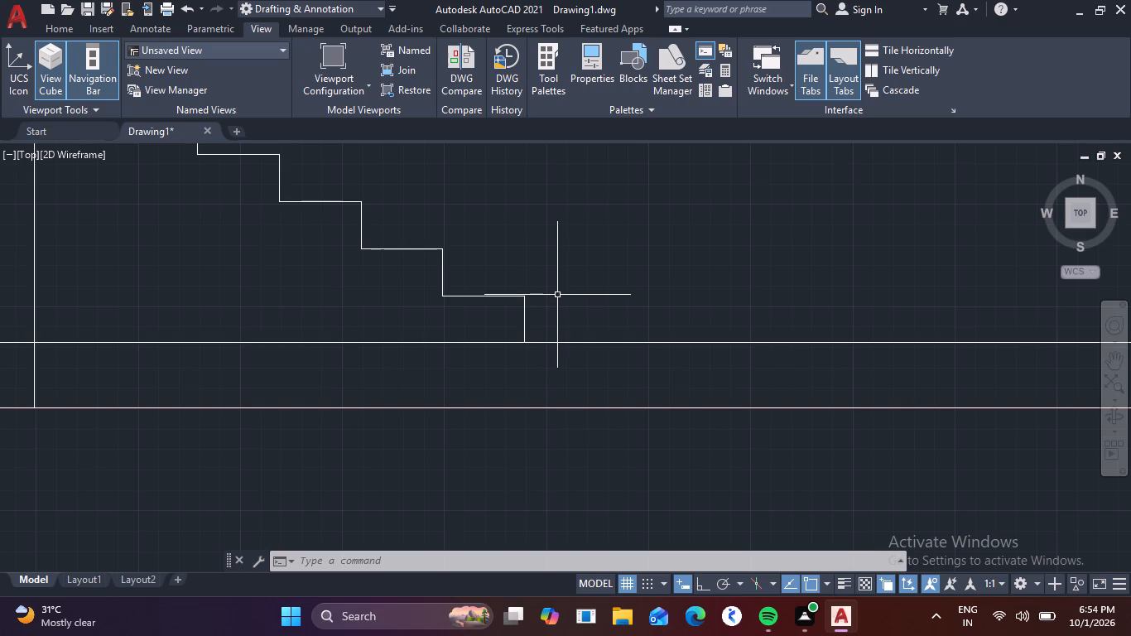
key("l")
key("space")
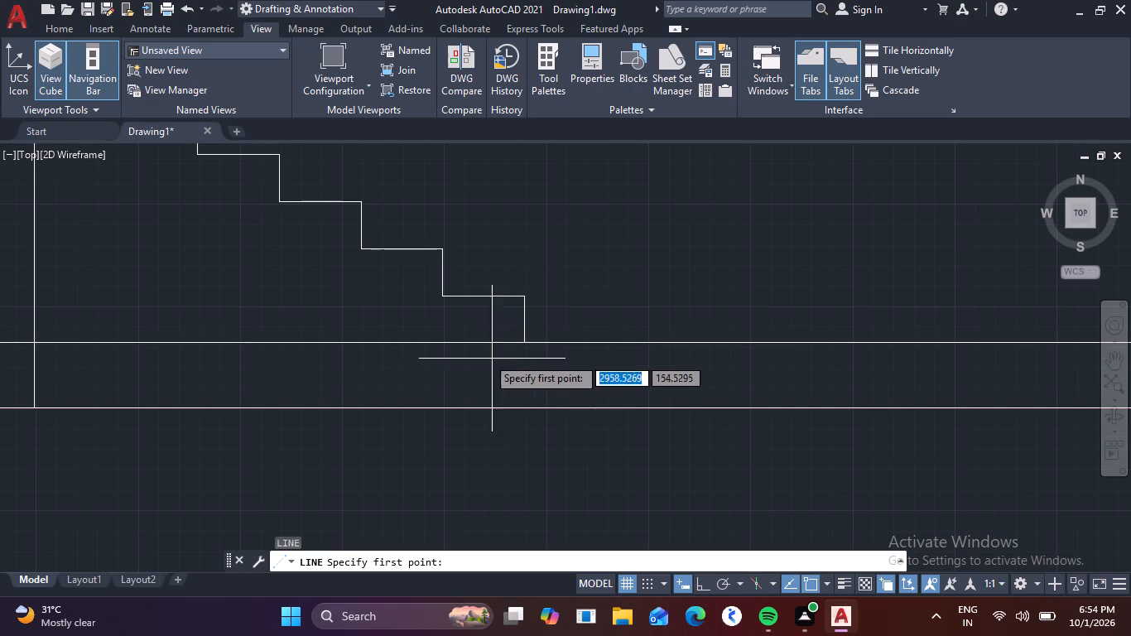
left_click(525, 342)
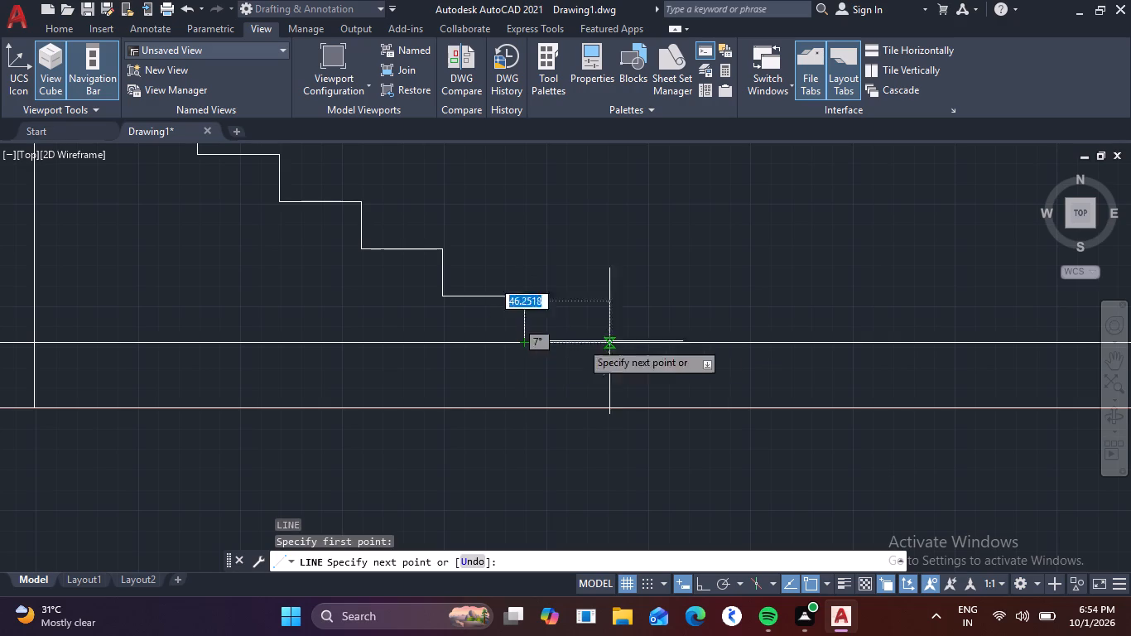
key("F8")
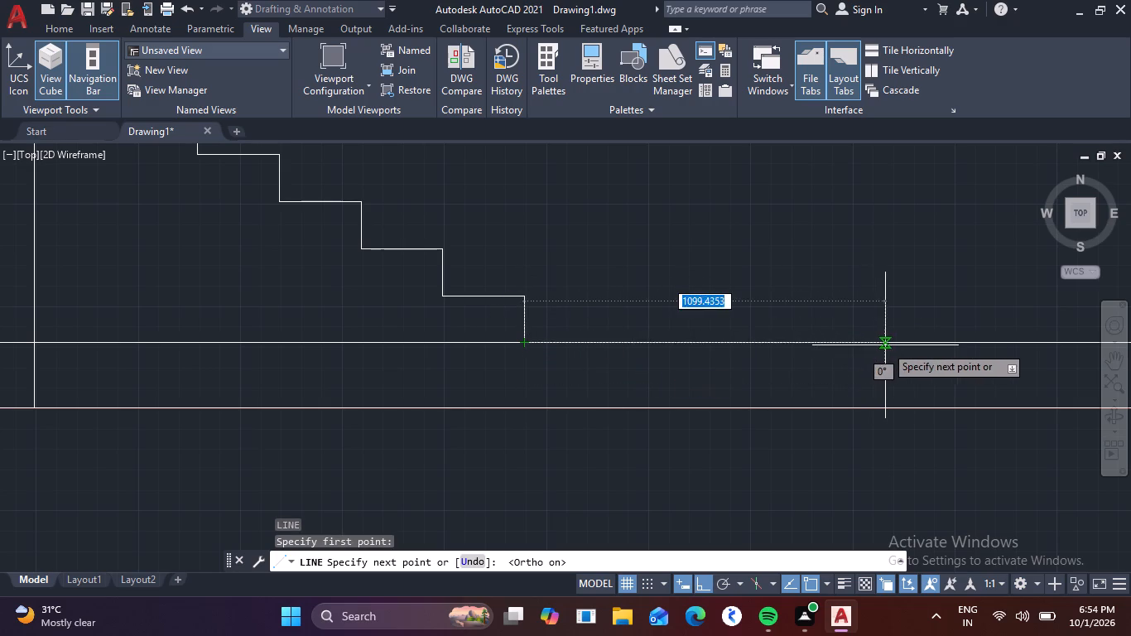
middle_click_drag(874, 349, 579, 339)
key("1")
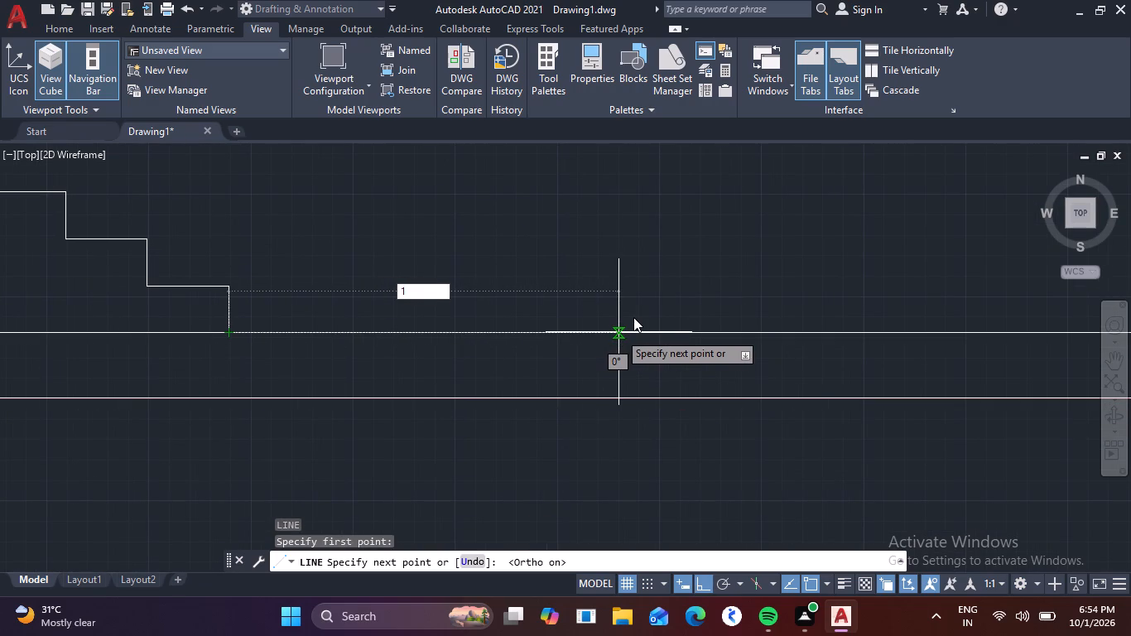
key("4")
key("5")
key("0")
key("Return")
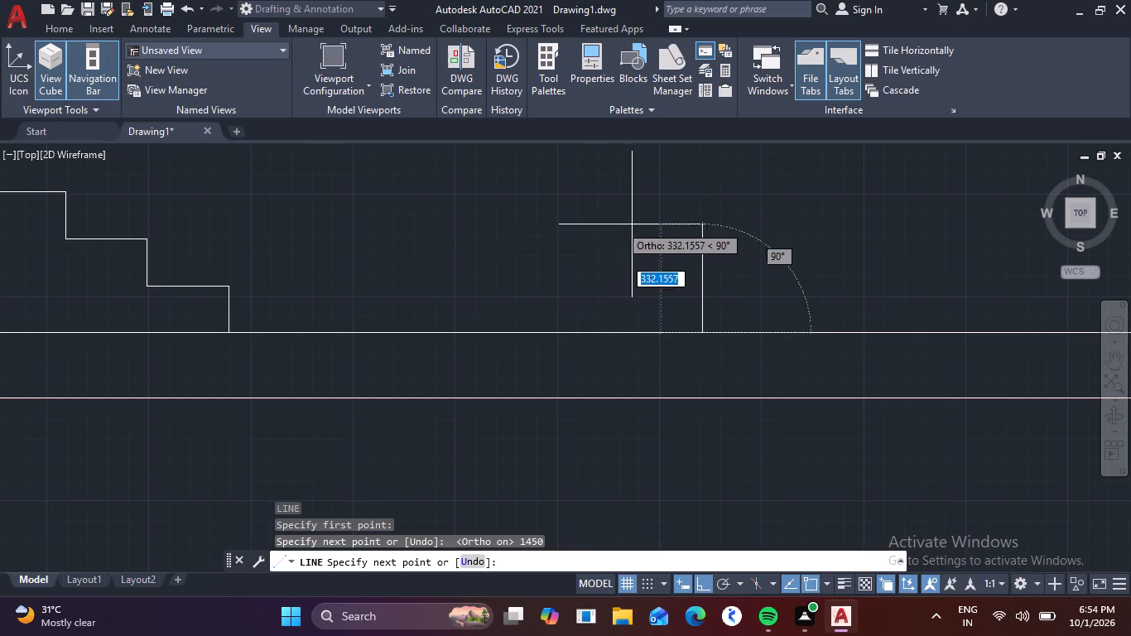
Continue the line 2450 mm vertically upward from the end of the 1450 mm segment and finish it there.
scroll(694, 224, "down", 1)
middle_click_drag(698, 244, 701, 412)
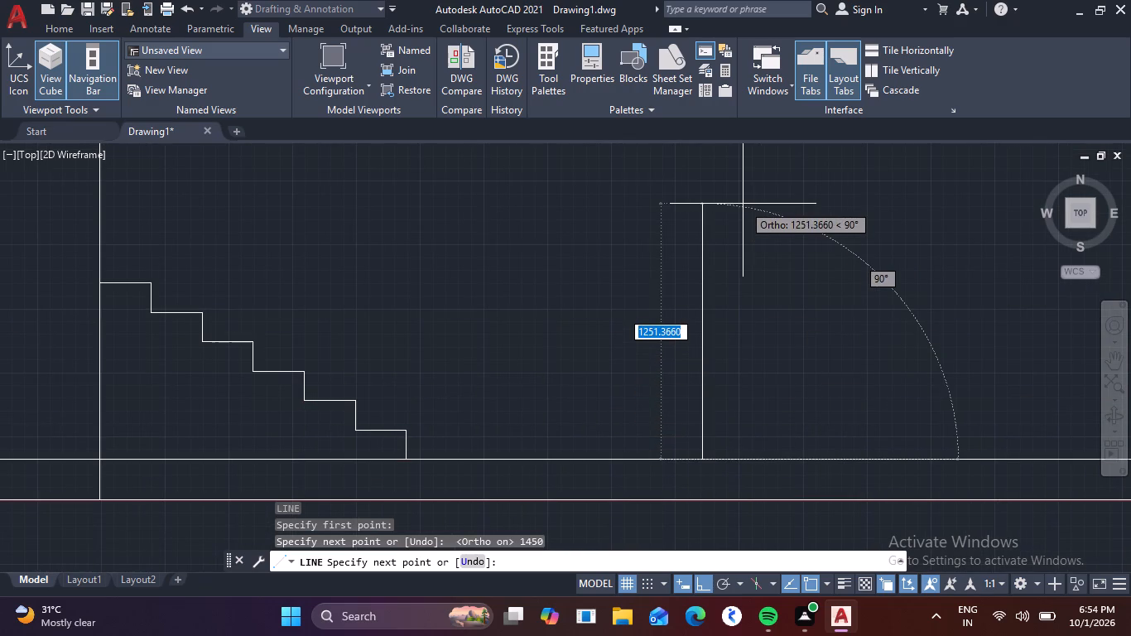
middle_click_drag(731, 223, 715, 263)
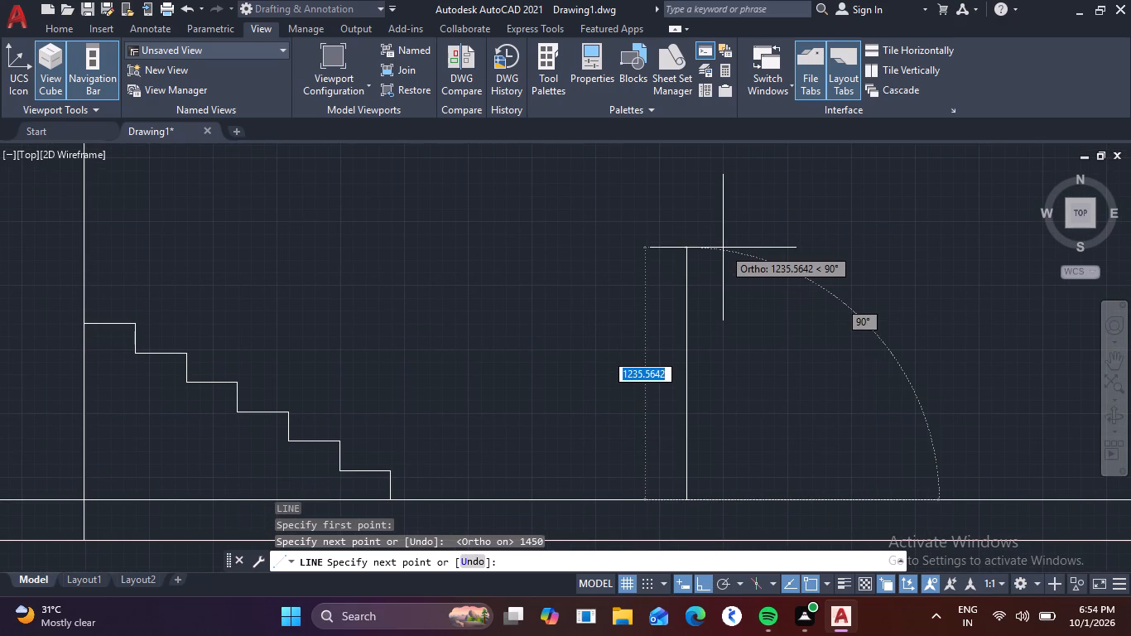
key("2")
key("4")
key("5")
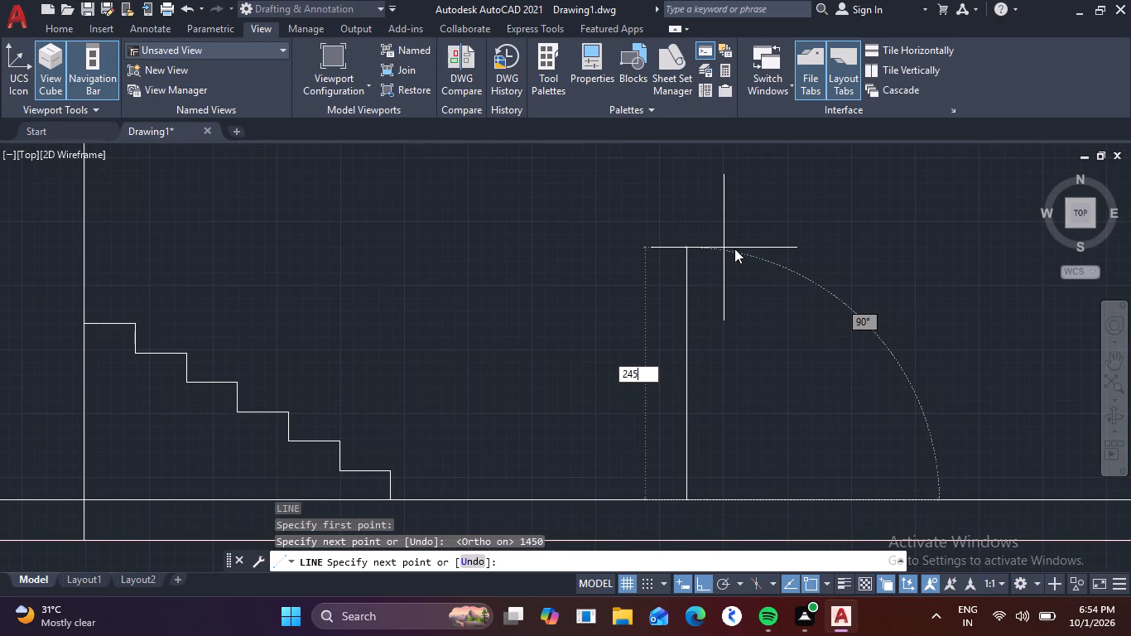
key("0")
key("Return")
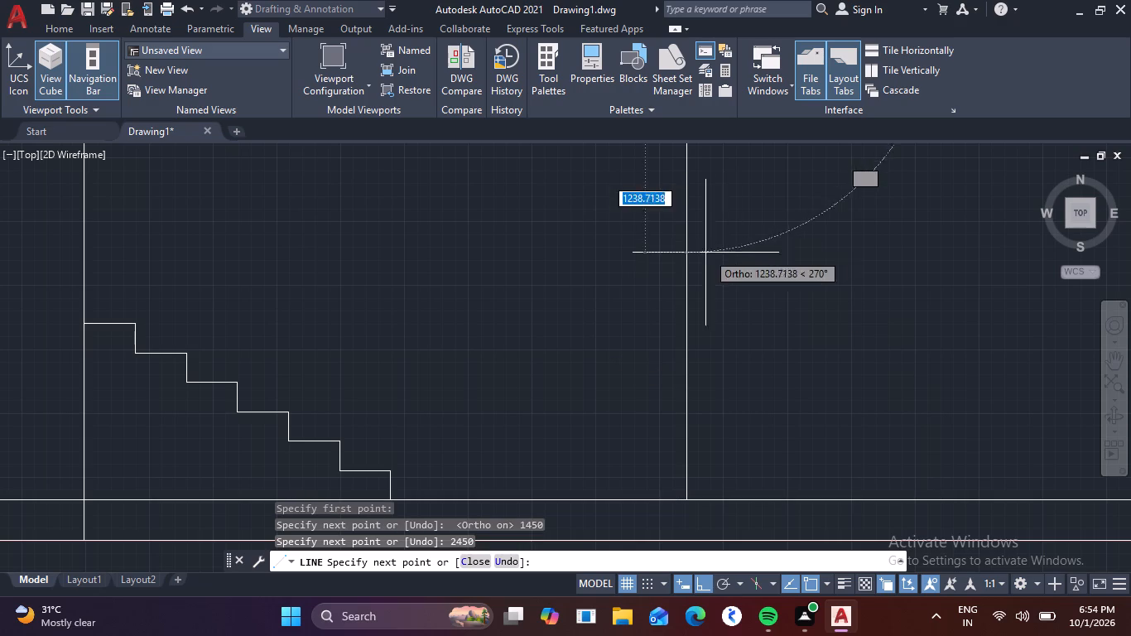
scroll(684, 288, "down", 1)
scroll(765, 248, "down", 1)
middle_click_drag(754, 283, 730, 378)
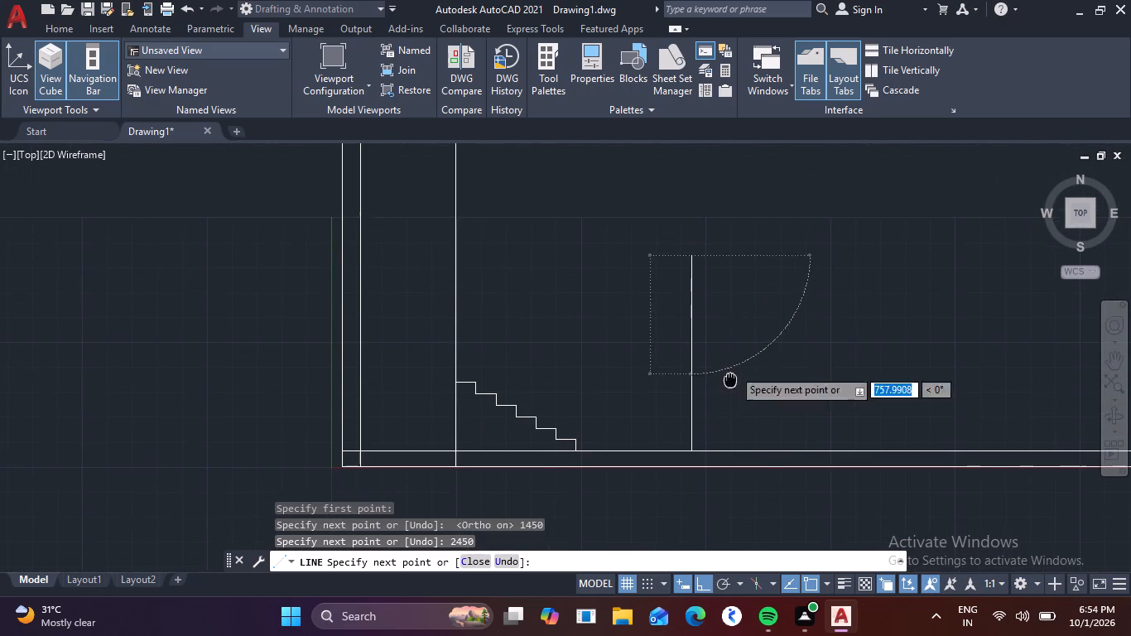
key("Escape")
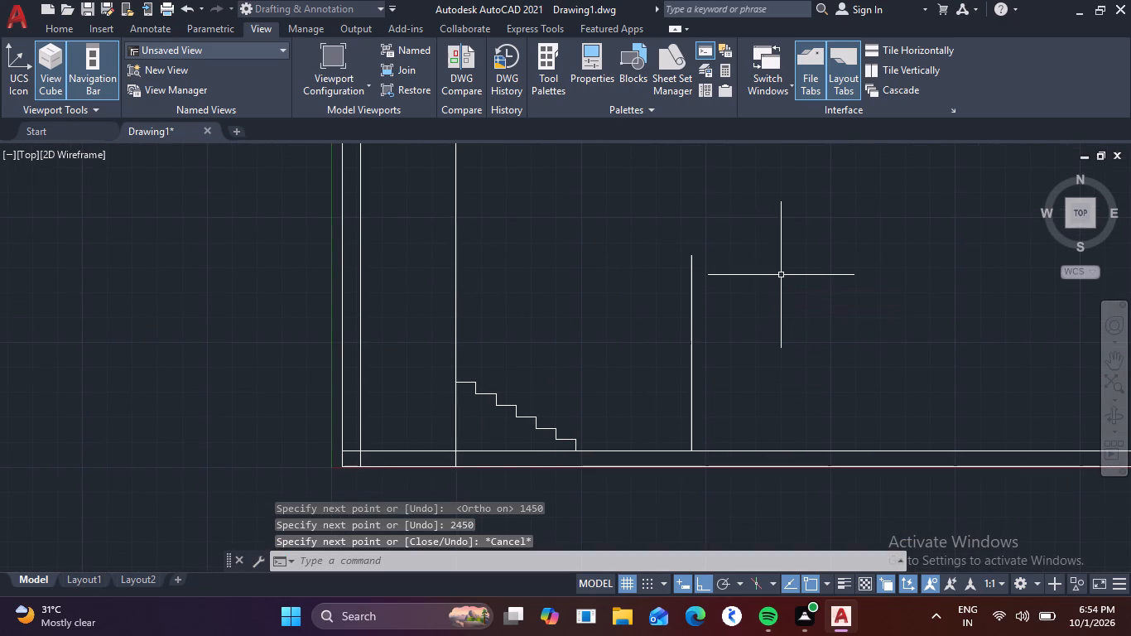
Draw a horizontal line about 5880 mm long from the top of the 2450 mm vertical line, away from the stairs.
scroll(749, 284, "down", 2)
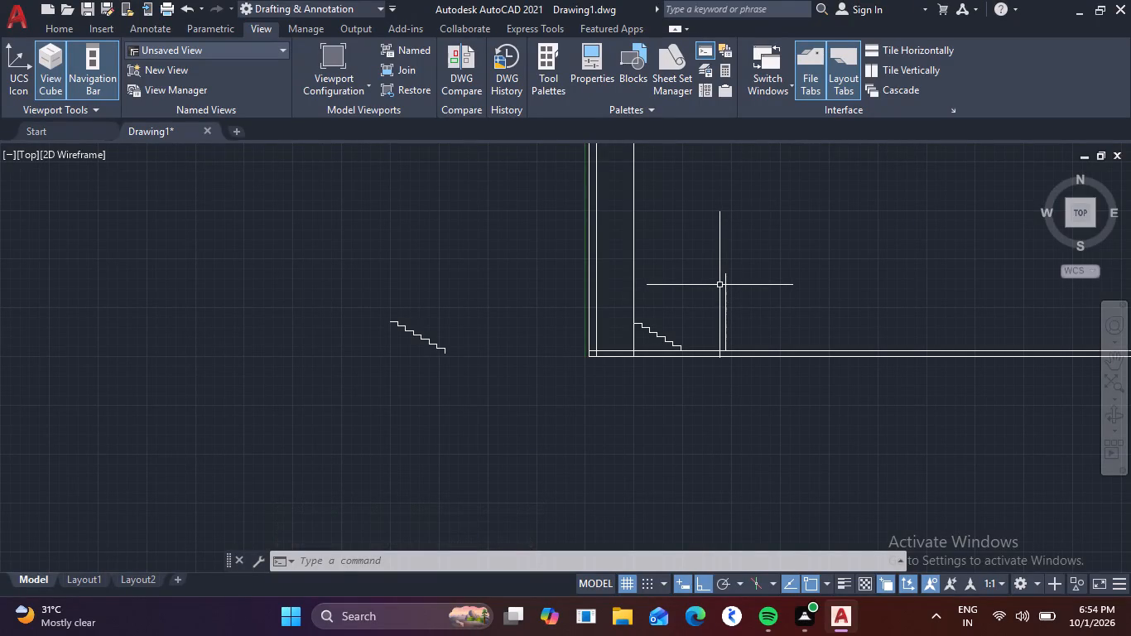
scroll(693, 268, "up", 2)
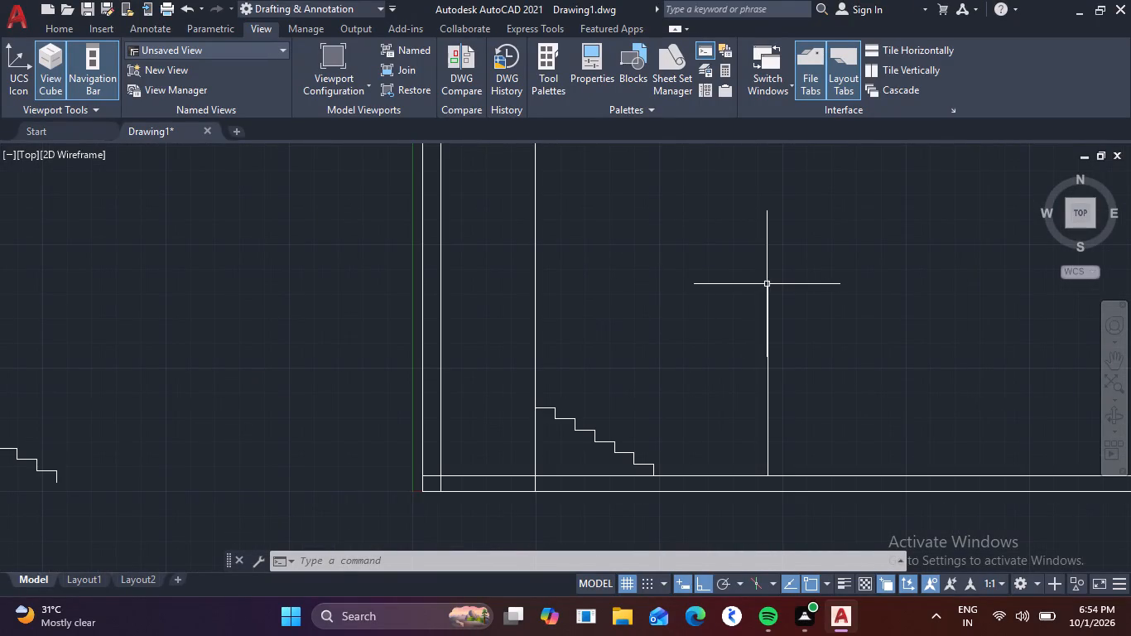
scroll(782, 282, "down", 1)
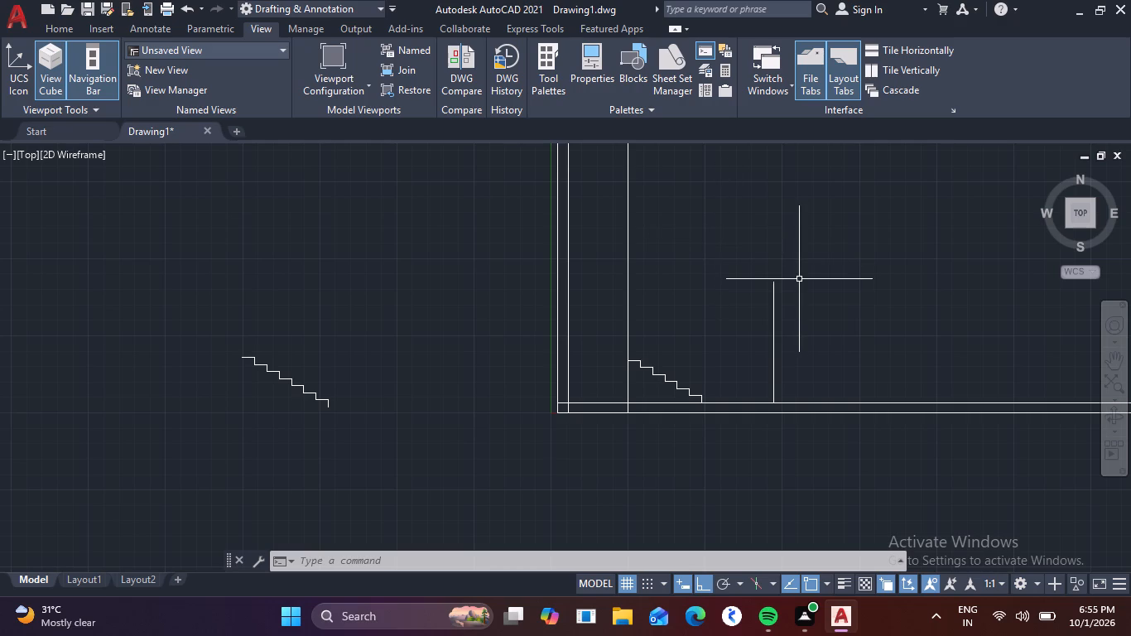
key("l")
key("space")
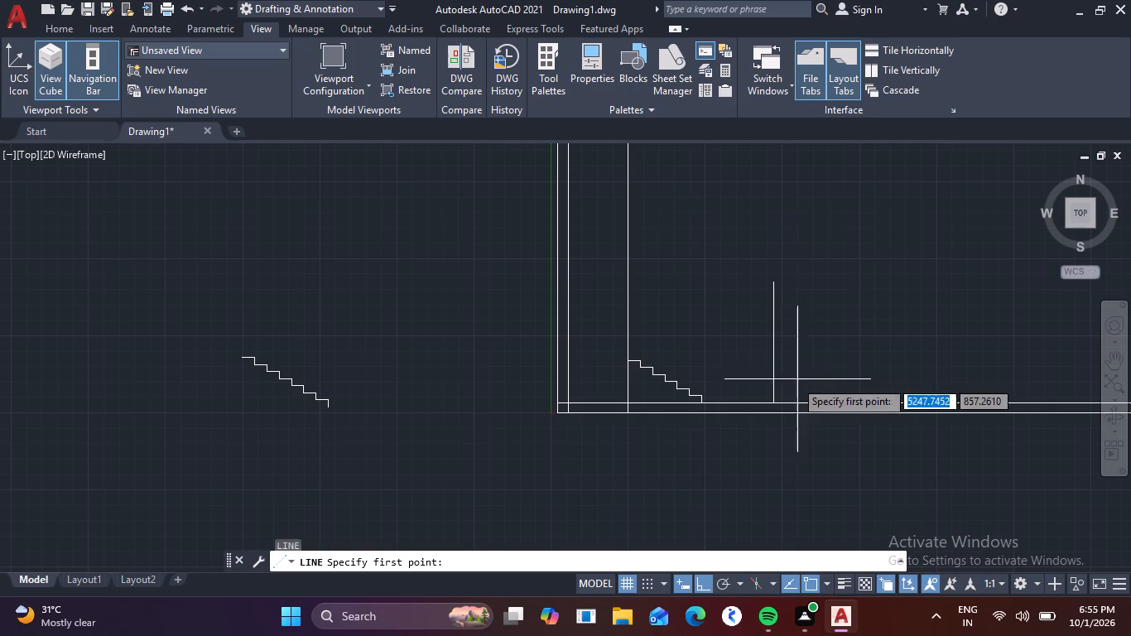
scroll(806, 246, "up", 2)
left_click(713, 338)
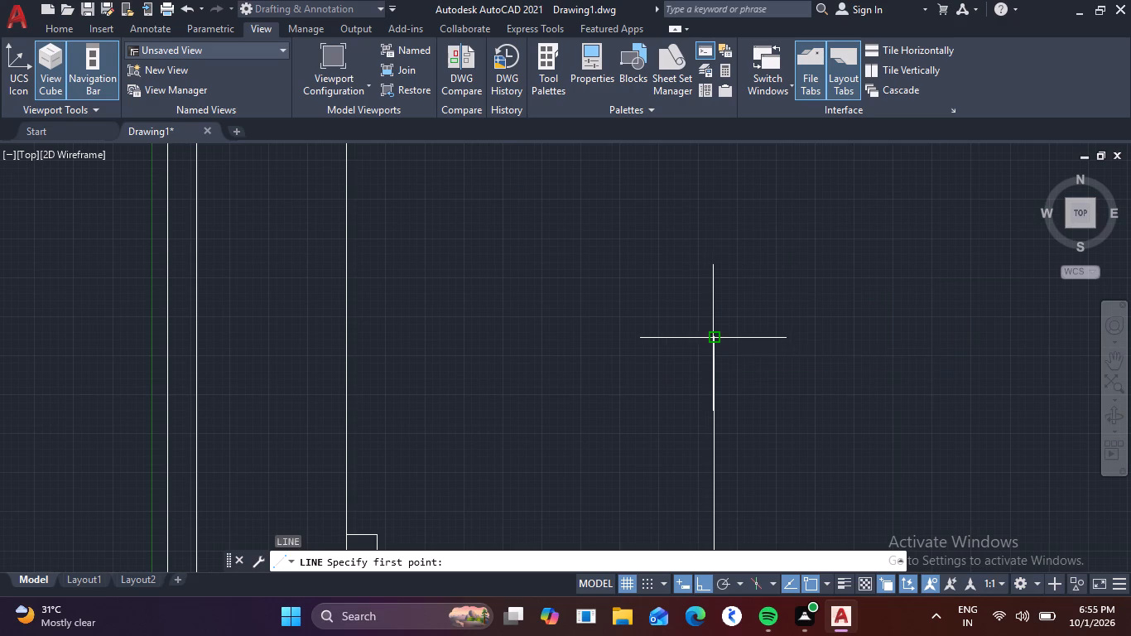
scroll(947, 334, "down", 1)
middle_click_drag(936, 343, 666, 247)
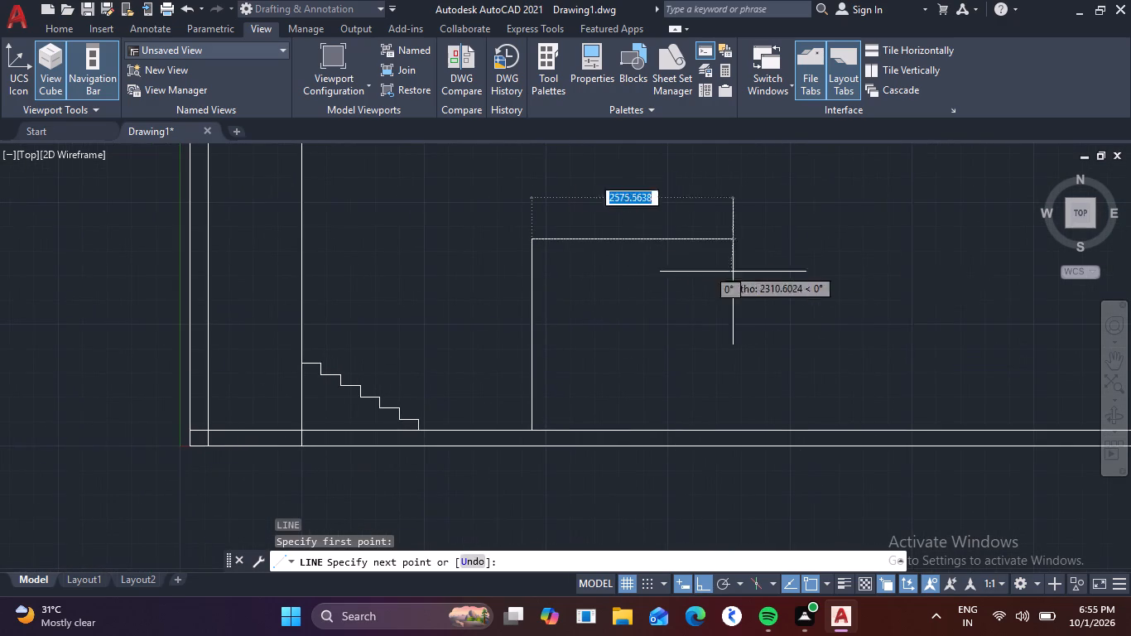
left_click(991, 238)
key("Escape")
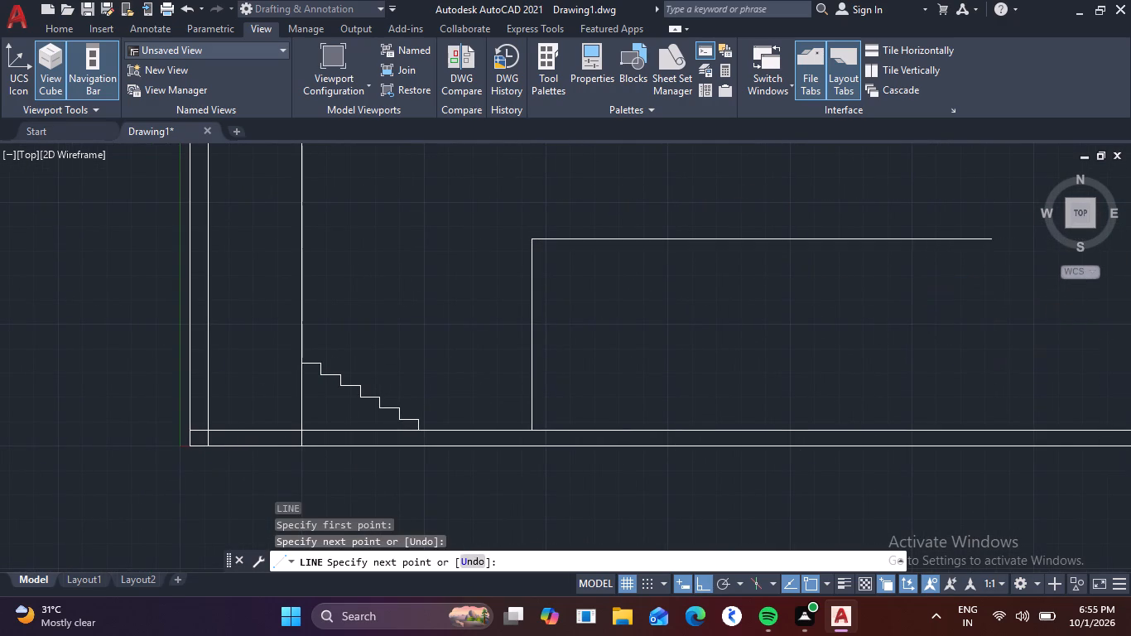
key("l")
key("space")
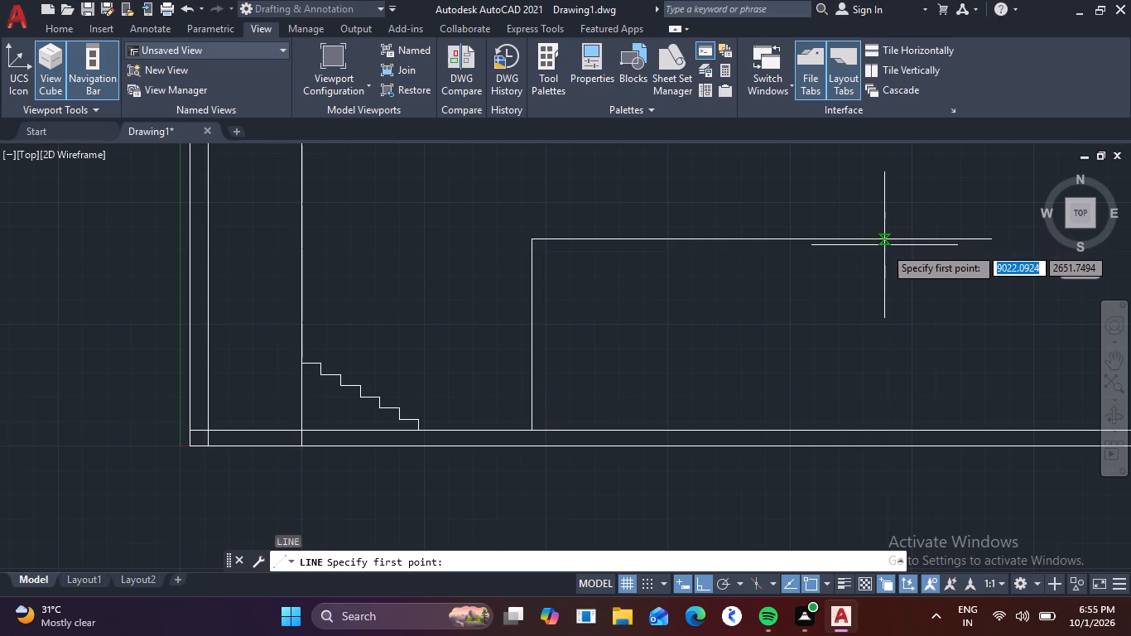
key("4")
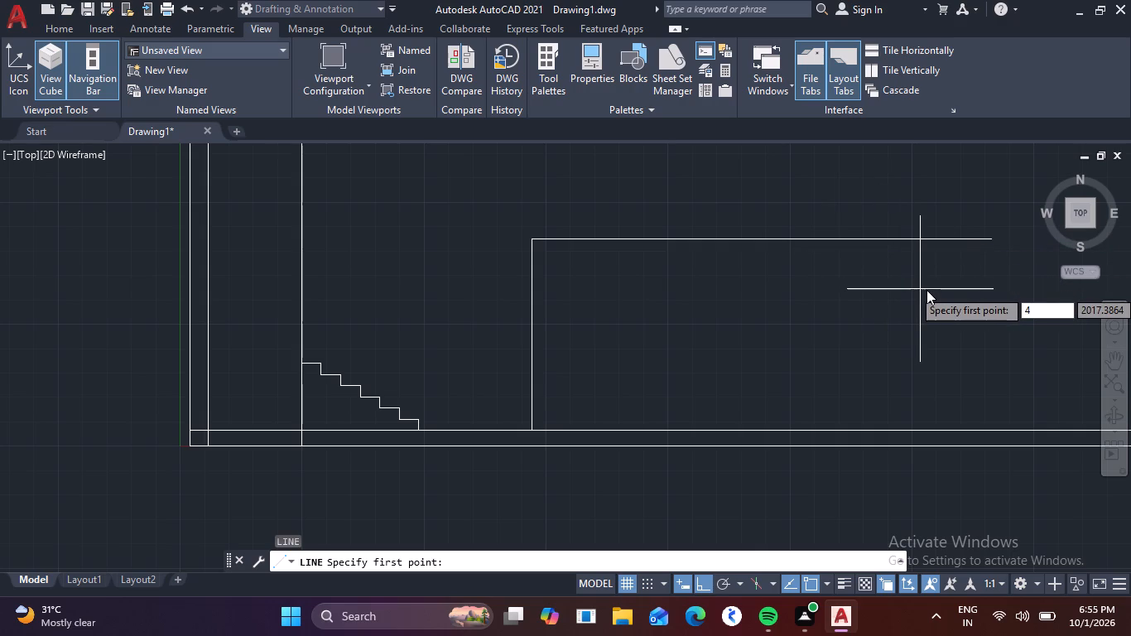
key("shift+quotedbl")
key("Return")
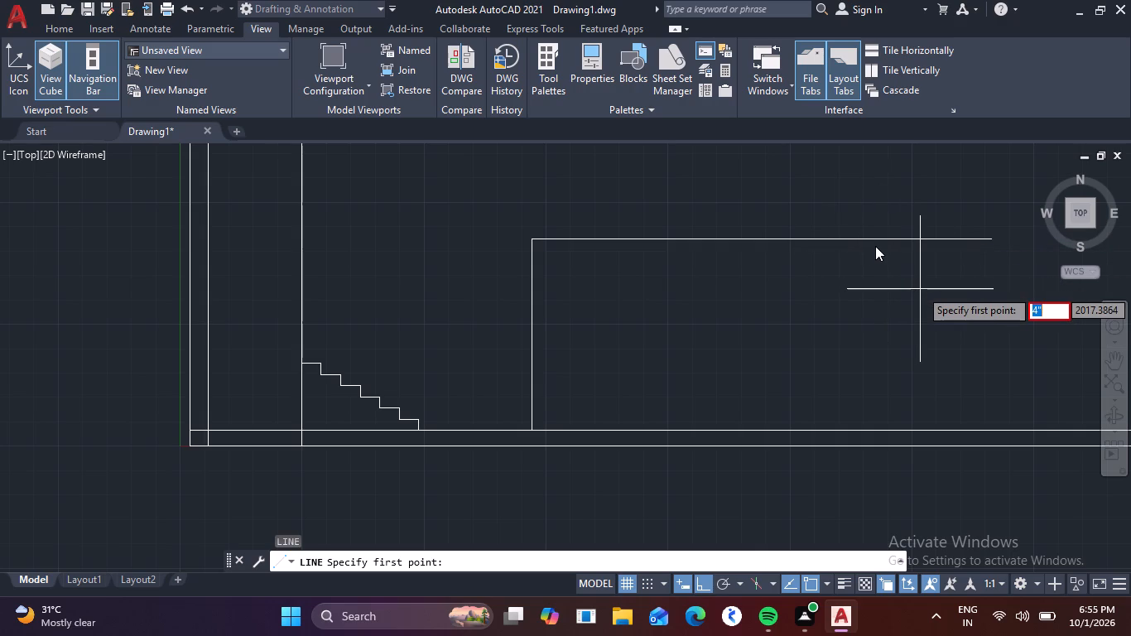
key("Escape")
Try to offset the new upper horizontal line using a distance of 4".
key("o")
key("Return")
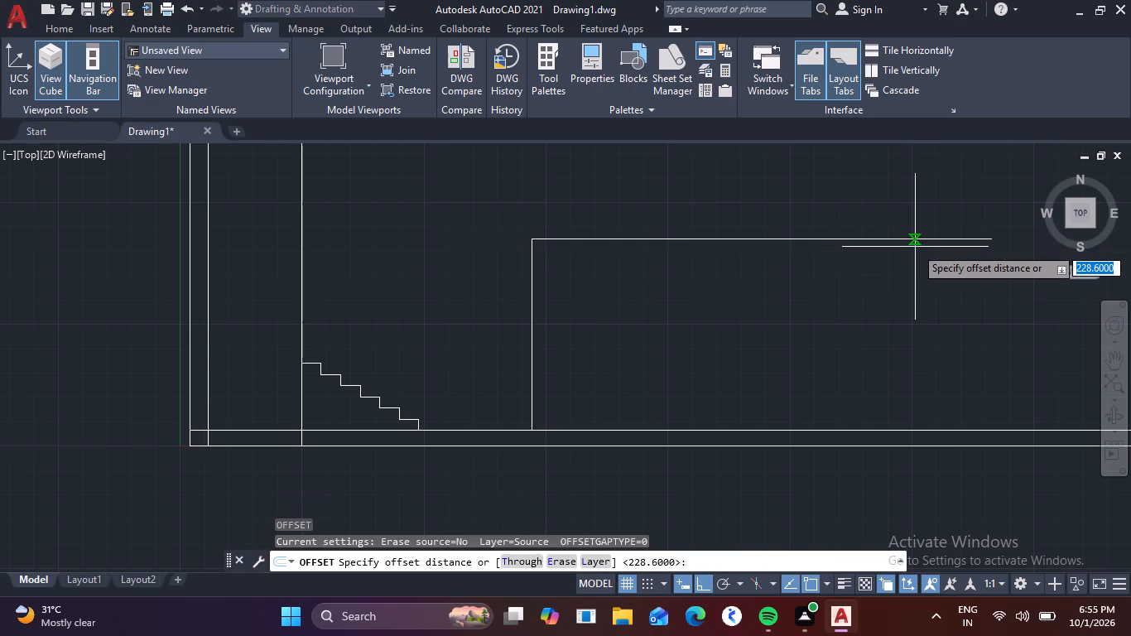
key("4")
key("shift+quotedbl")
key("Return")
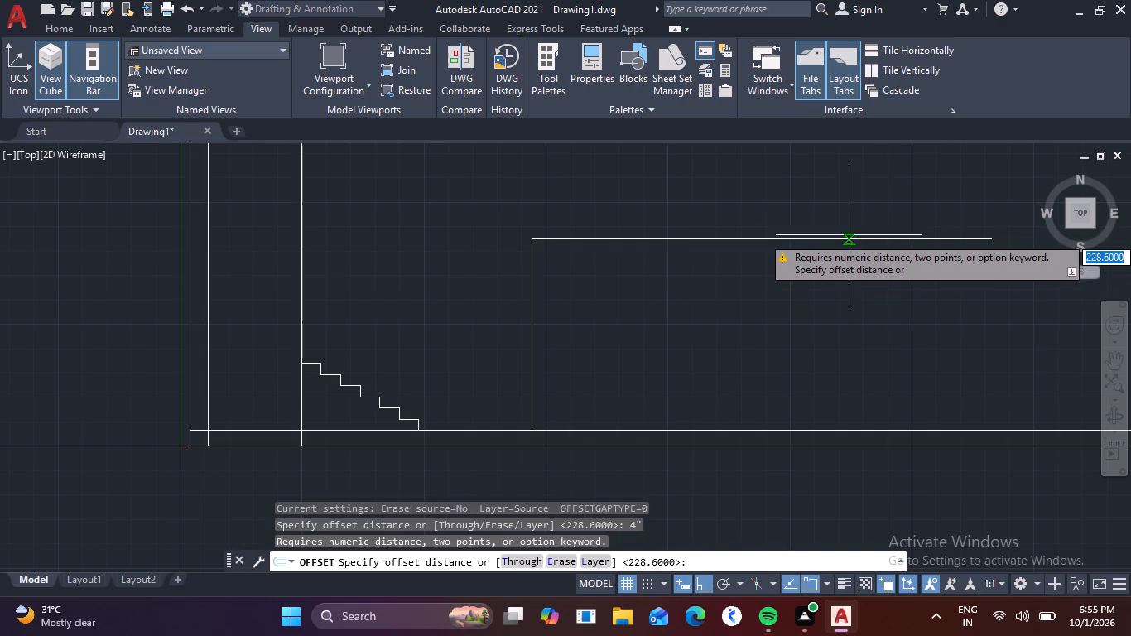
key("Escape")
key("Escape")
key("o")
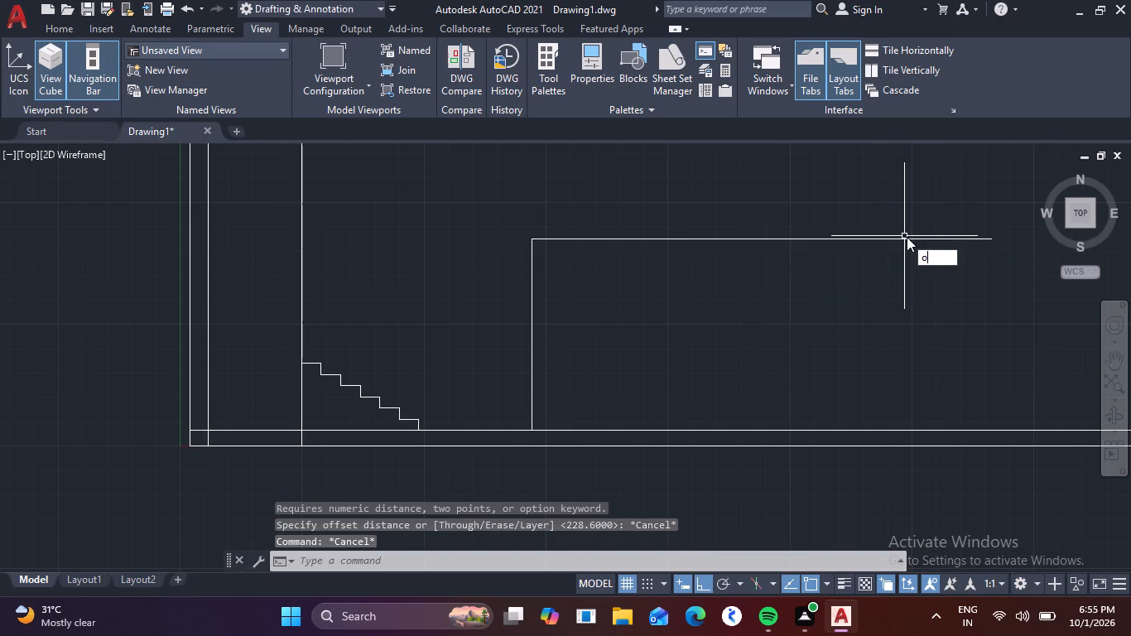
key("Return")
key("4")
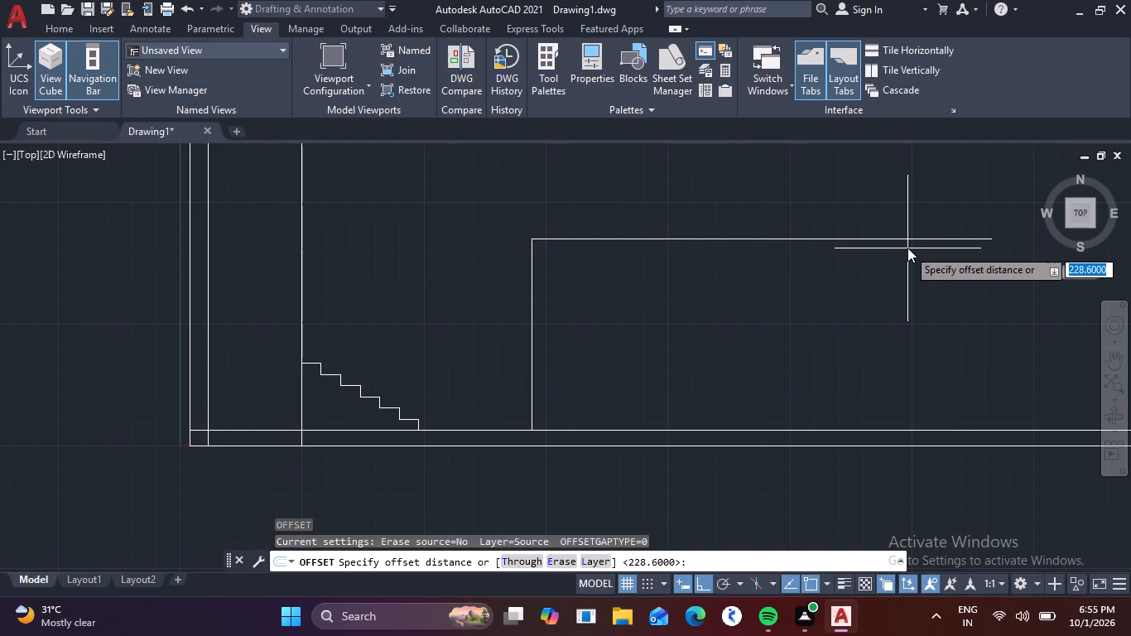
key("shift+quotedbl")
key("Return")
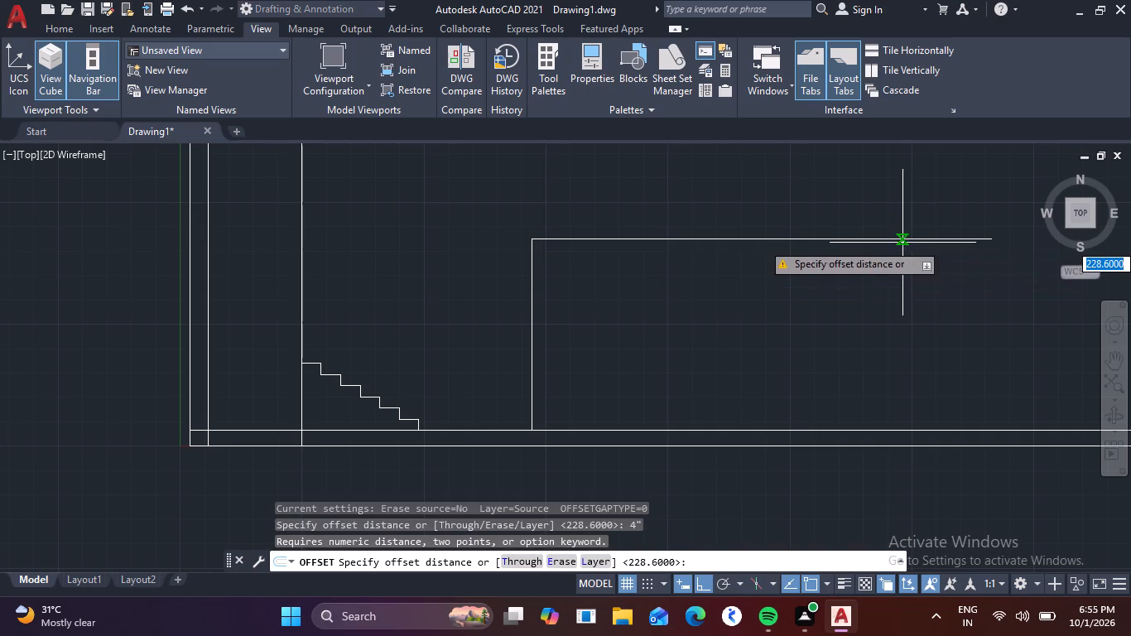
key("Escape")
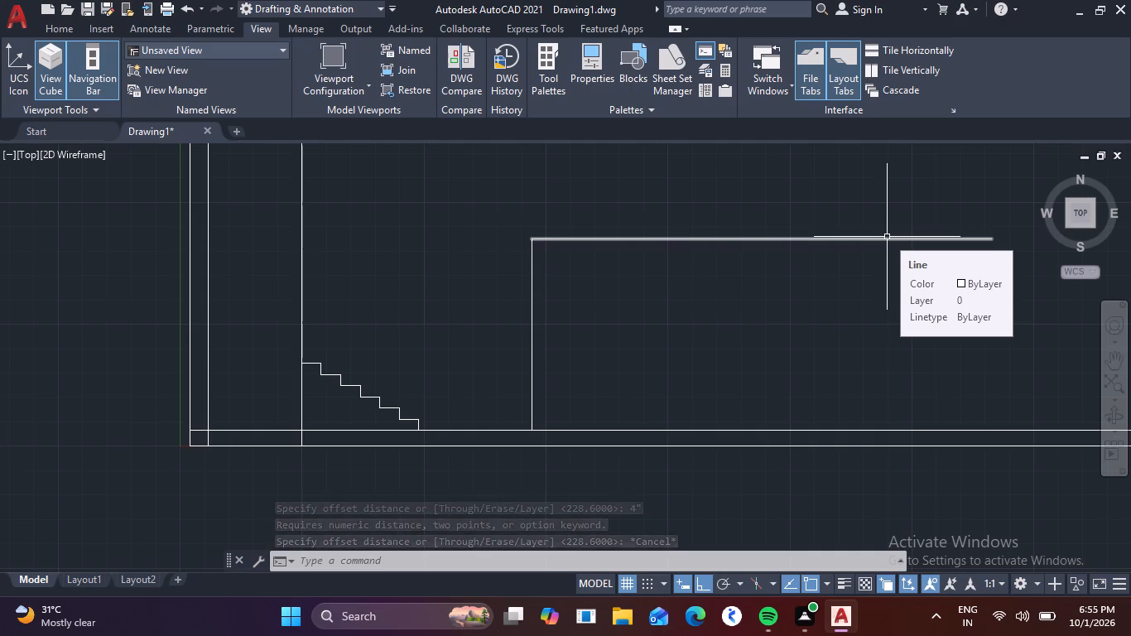
Offset the upper horizontal line 101.6 mm downward to form the upper slab's thickness.
key("o")
key("Return")
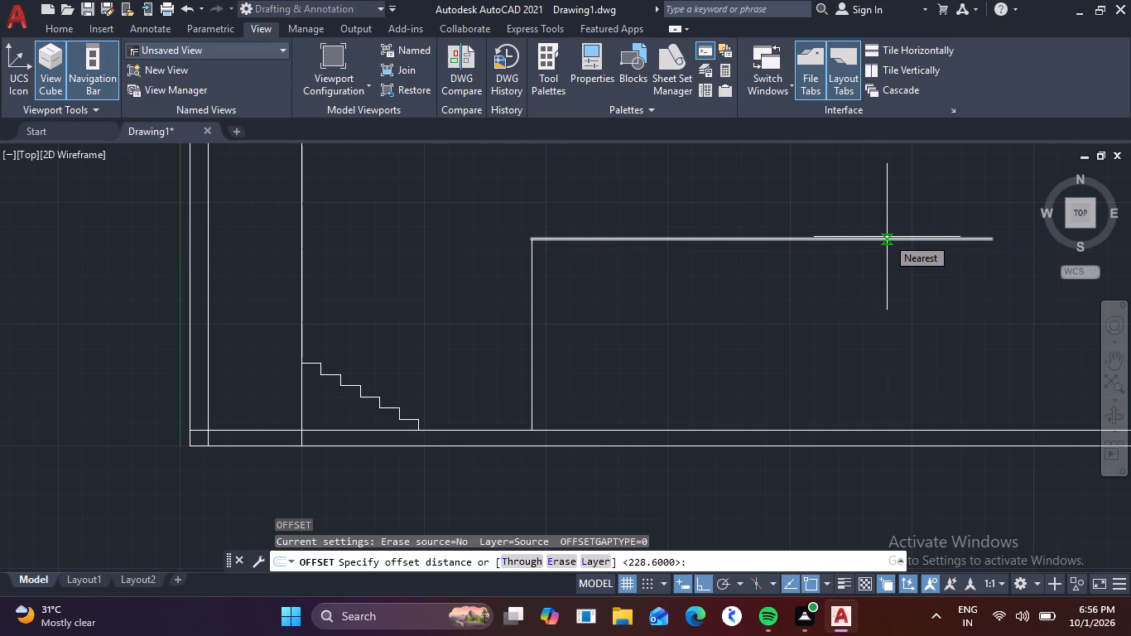
type("101")
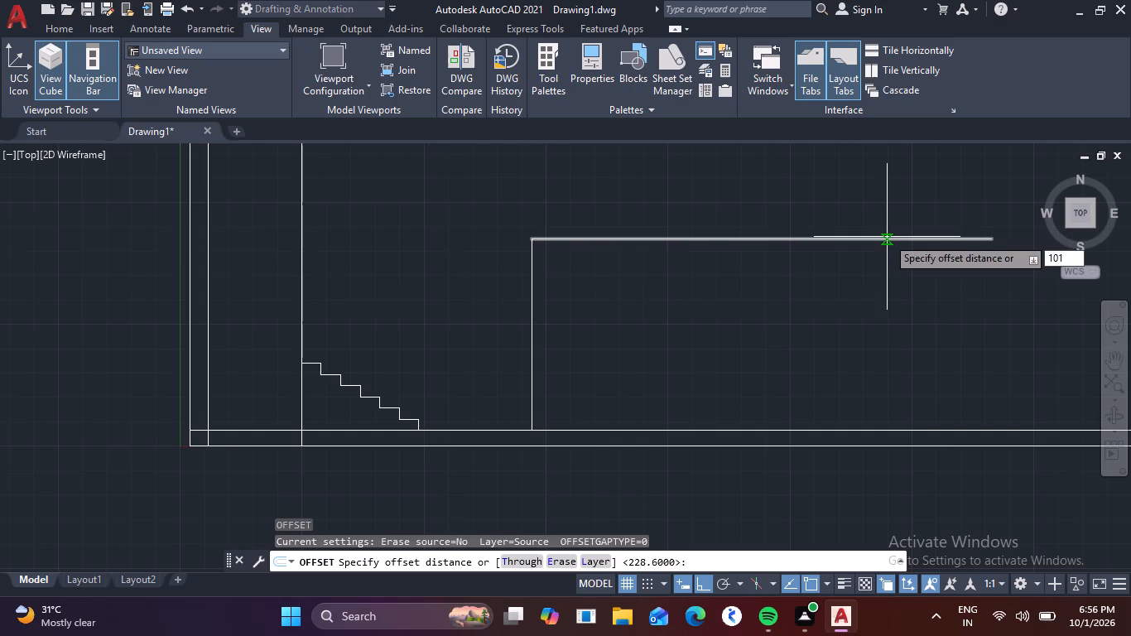
key("period")
key("6")
key("Return")
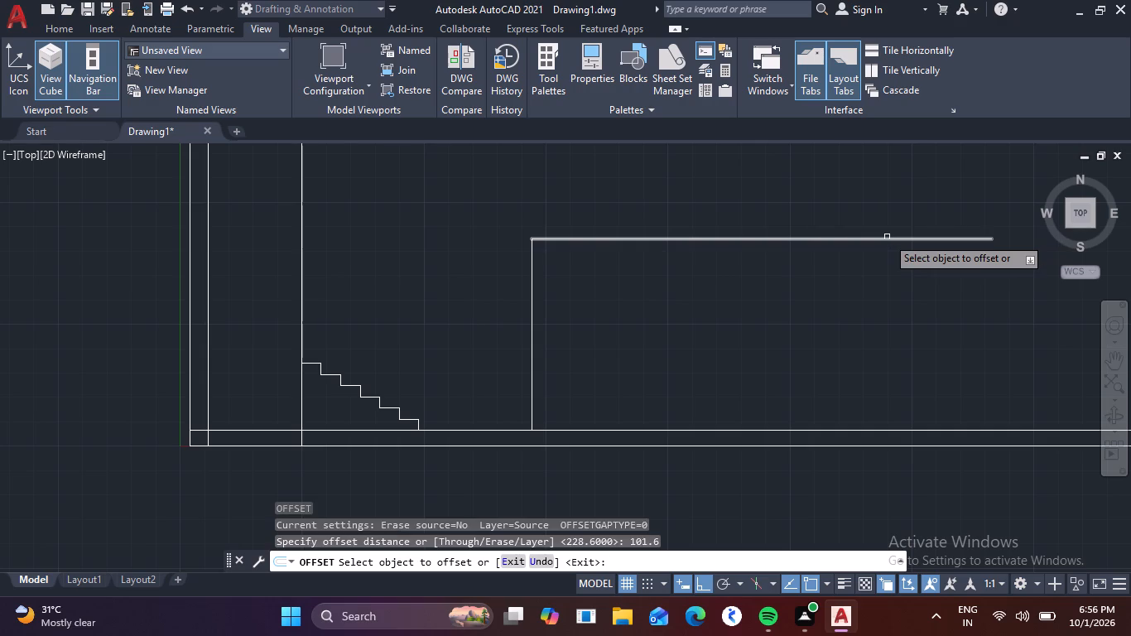
left_click(887, 237)
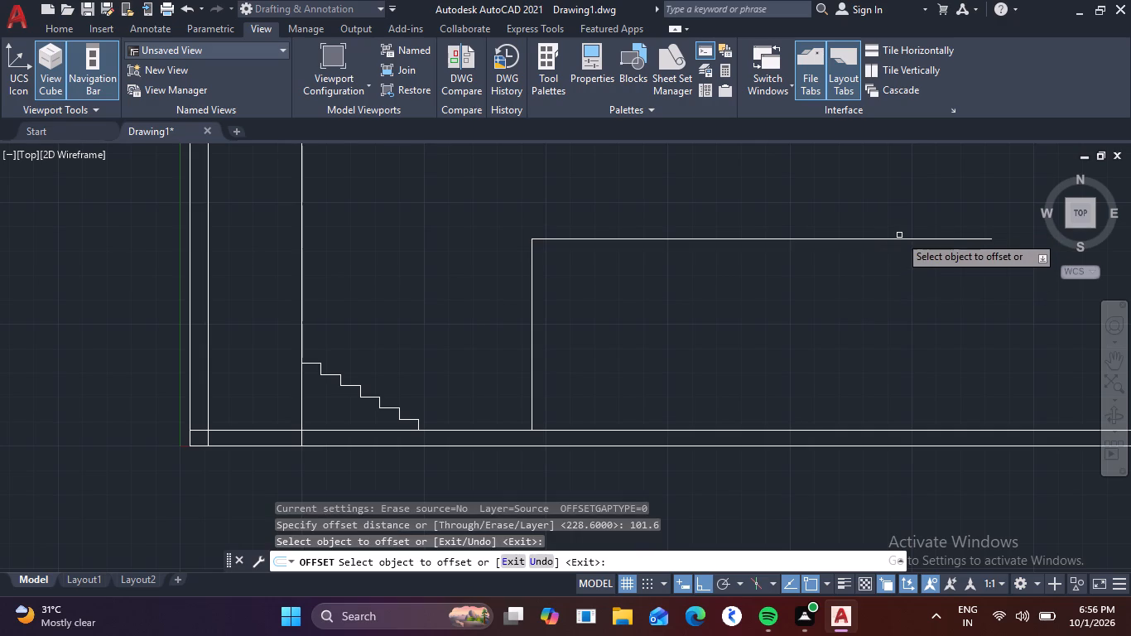
left_click(899, 240)
left_click(902, 274)
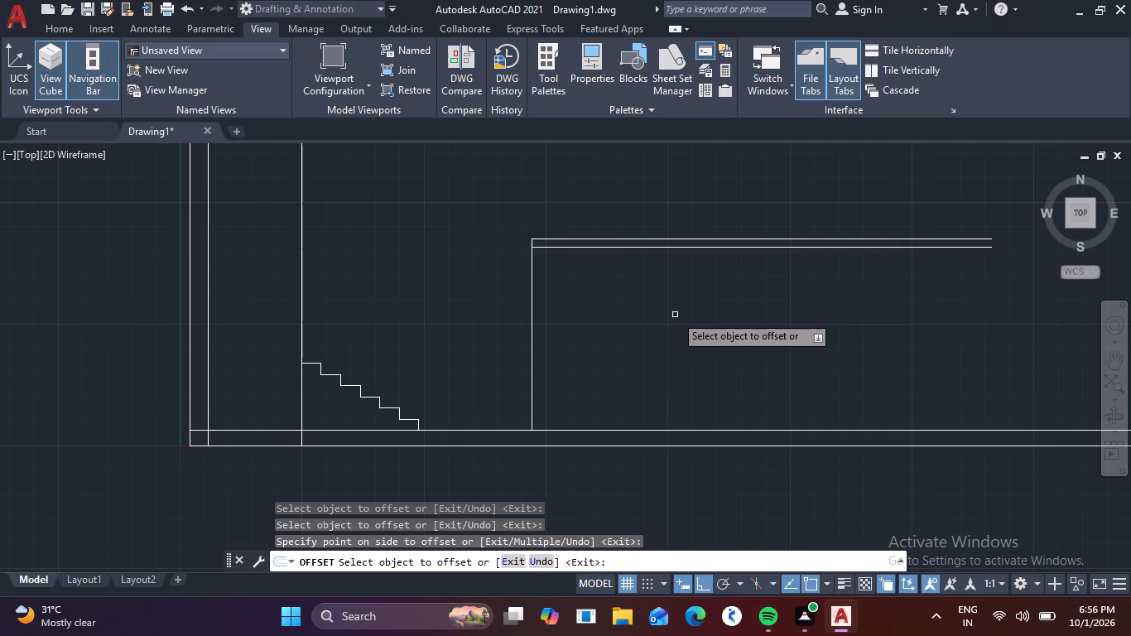
key("Escape")
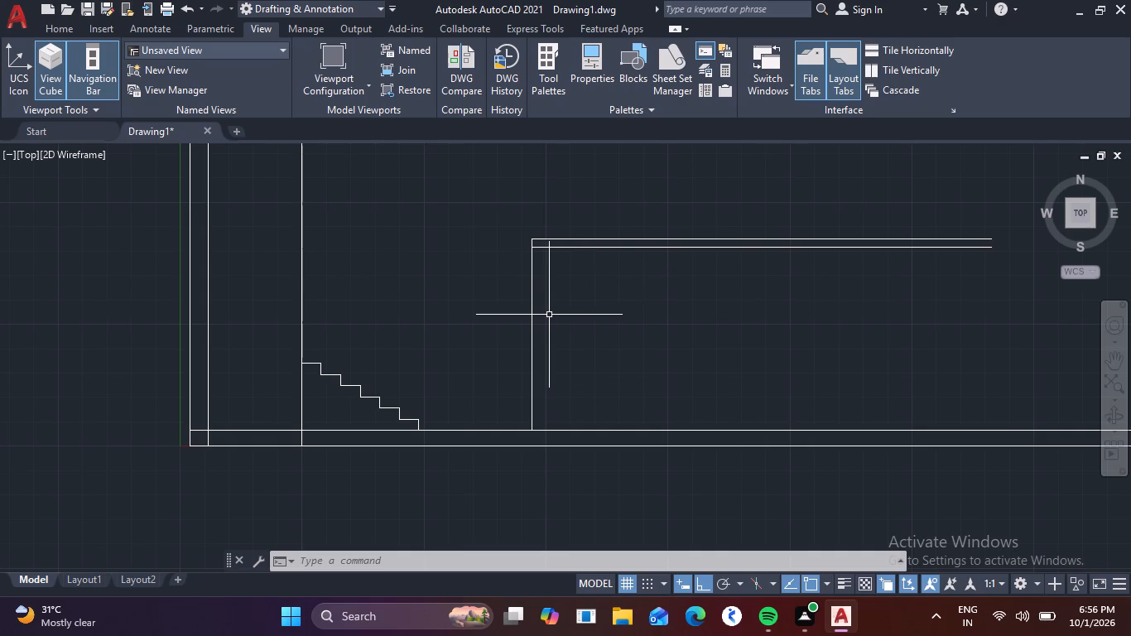
Delete the outermost vertical wall line on the side away from the stair flight.
middle_click_drag(243, 282, 381, 340)
scroll(243, 282, "down", 1)
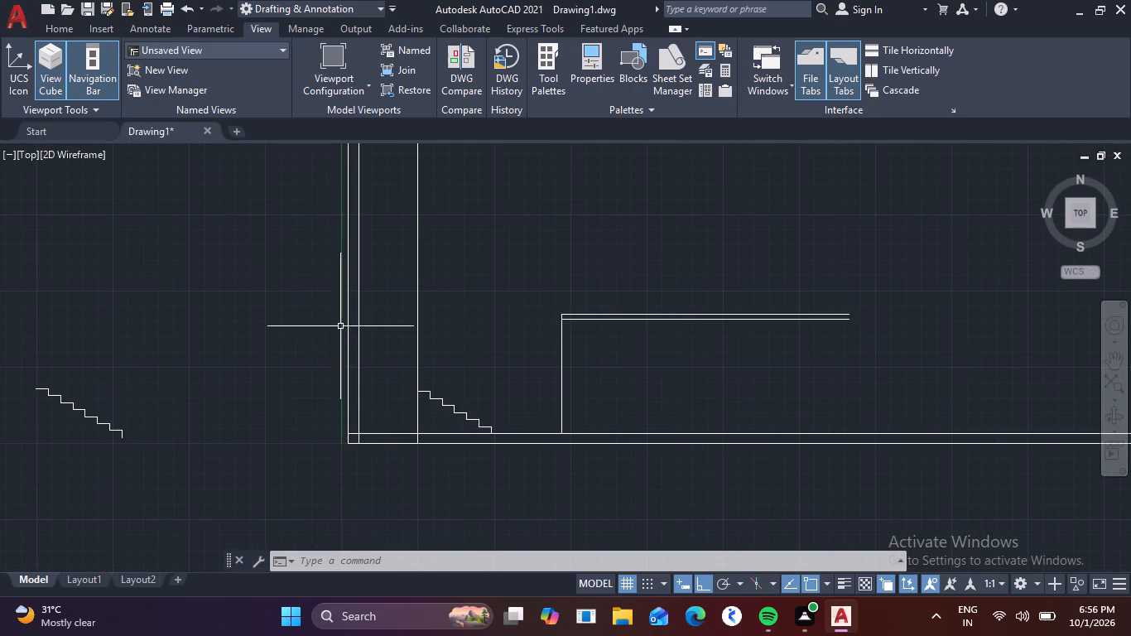
left_click(347, 320)
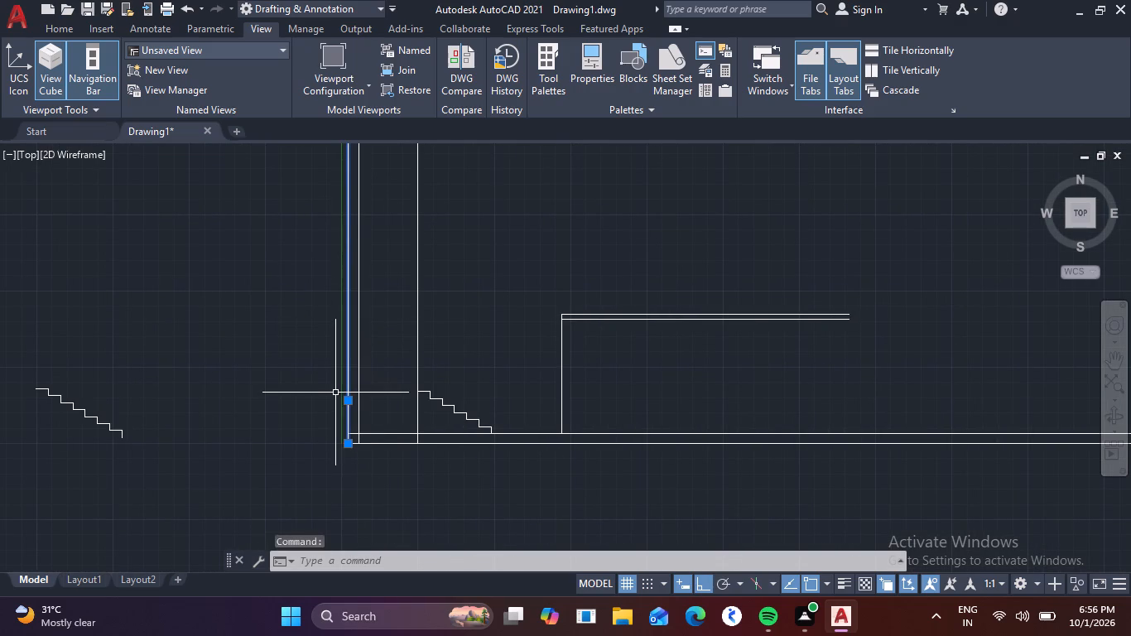
key("Delete")
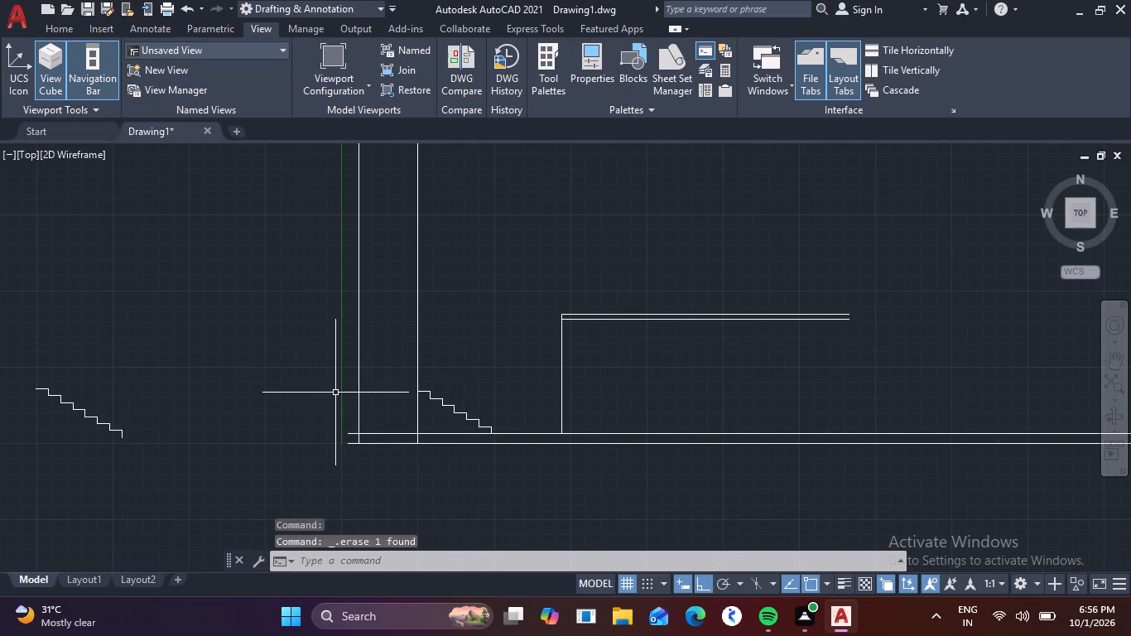
Offset the remaining wall line beside the landing 250 mm outward, away from the stairs, as the new outer wall face.
key("o")
key("Return")
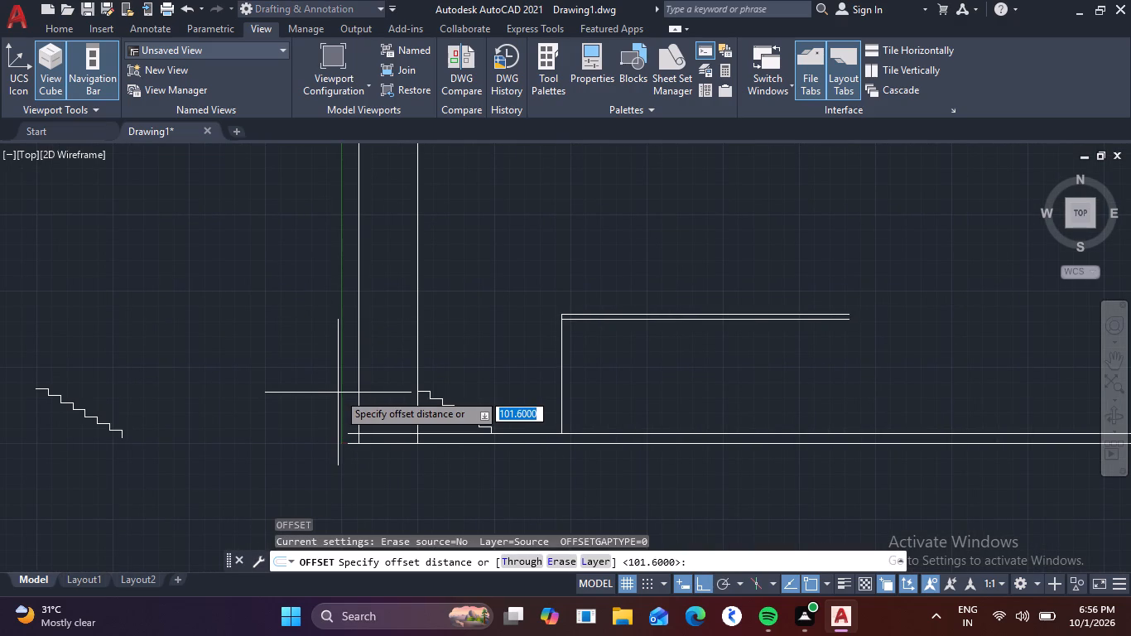
type("250")
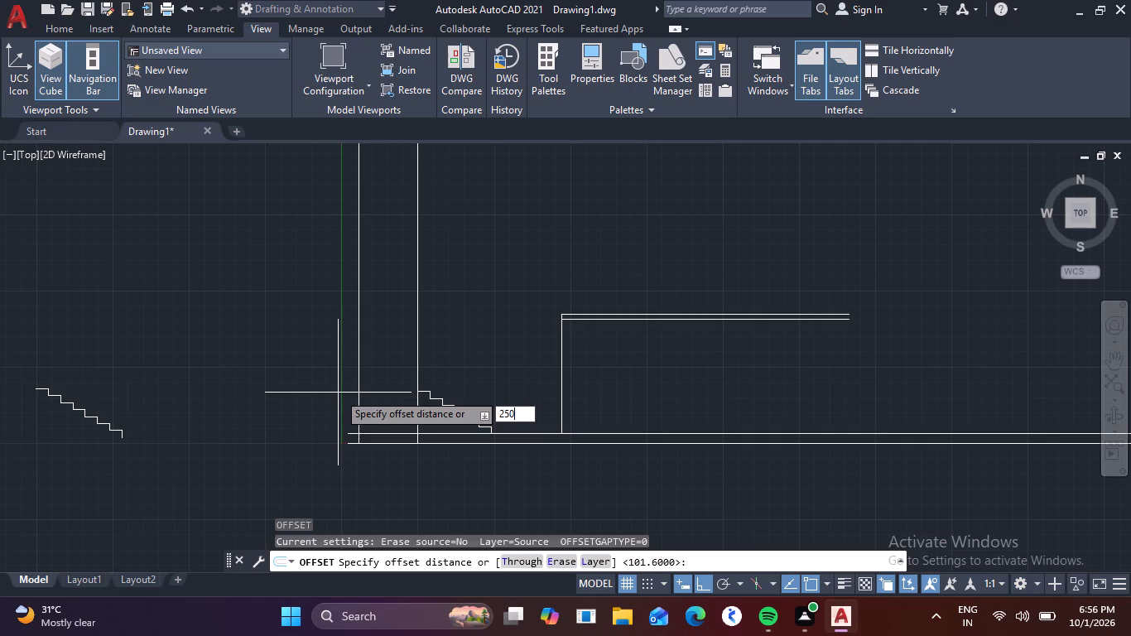
key("Return")
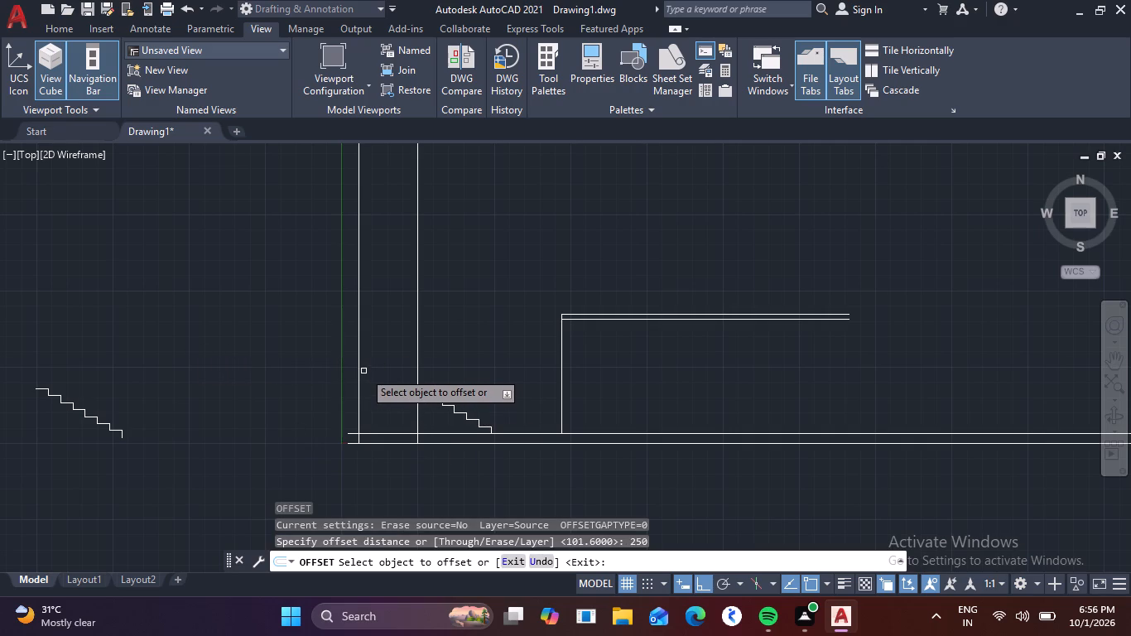
left_click(355, 371)
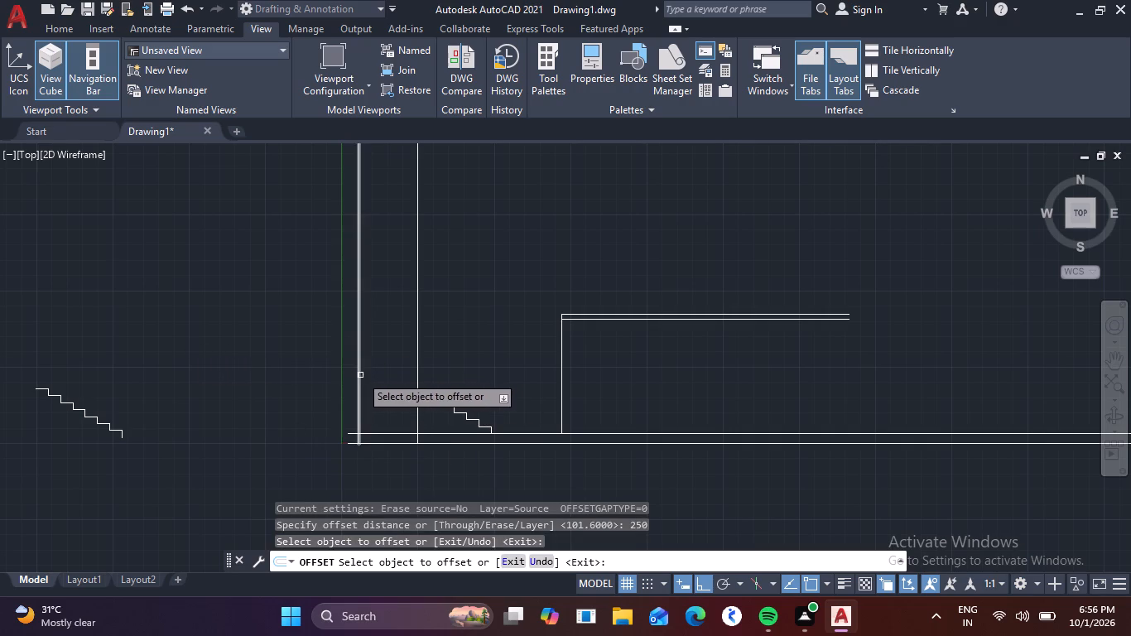
left_click(359, 375)
left_click(334, 374)
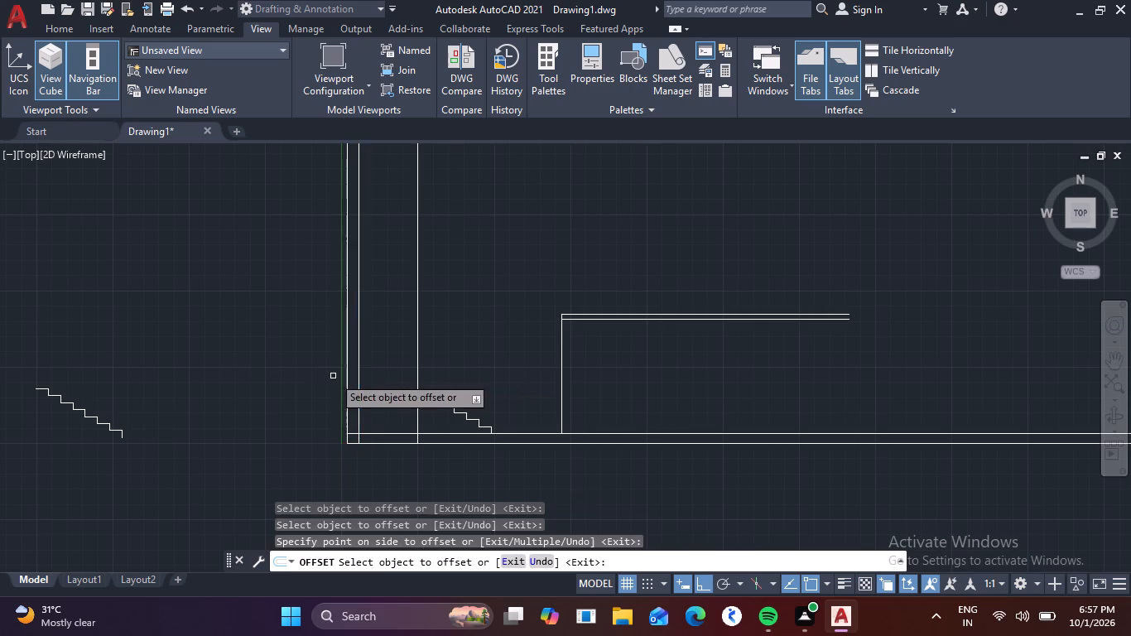
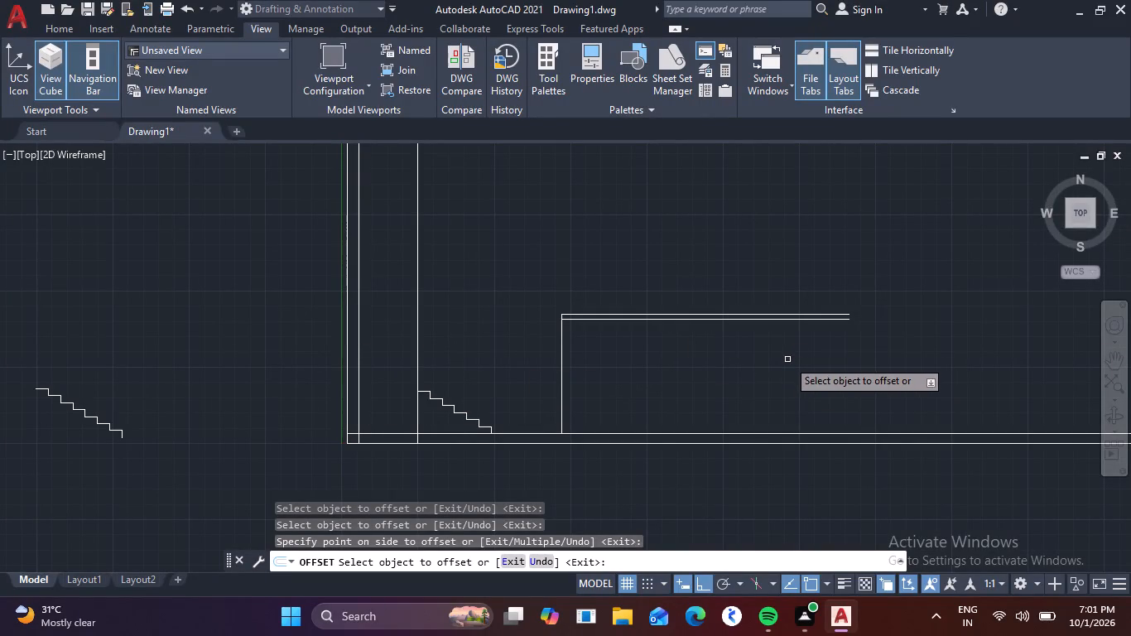
Offset the vertical line supporting the upper slab 250 mm inward beneath the slab, away from the stairs, as the wall's second face.
key("Escape")
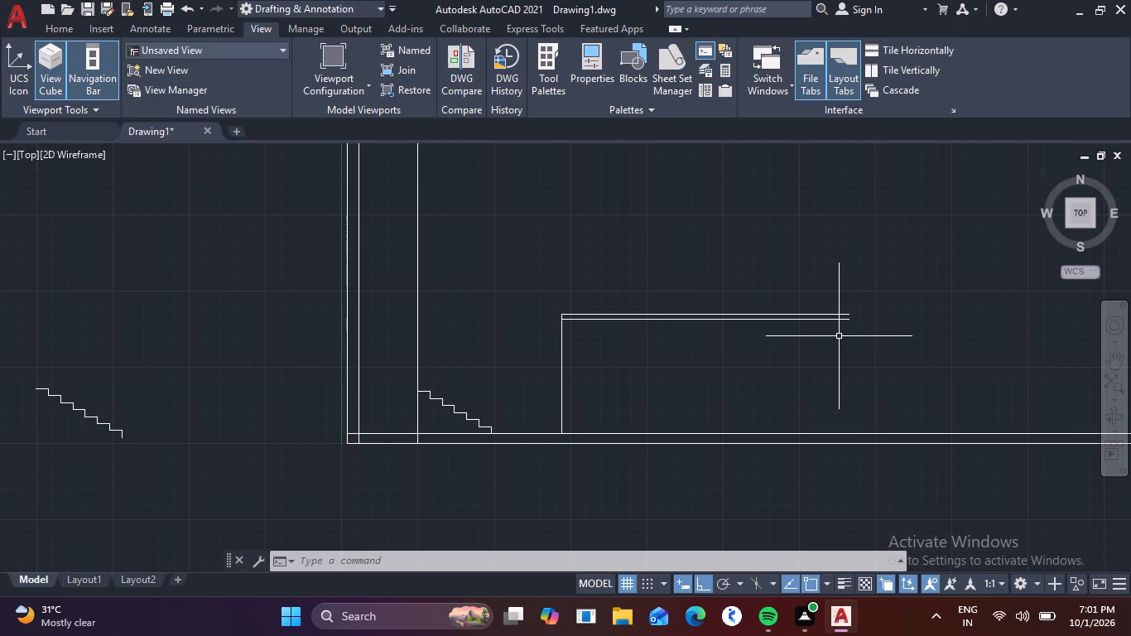
scroll(574, 321, "up", 3)
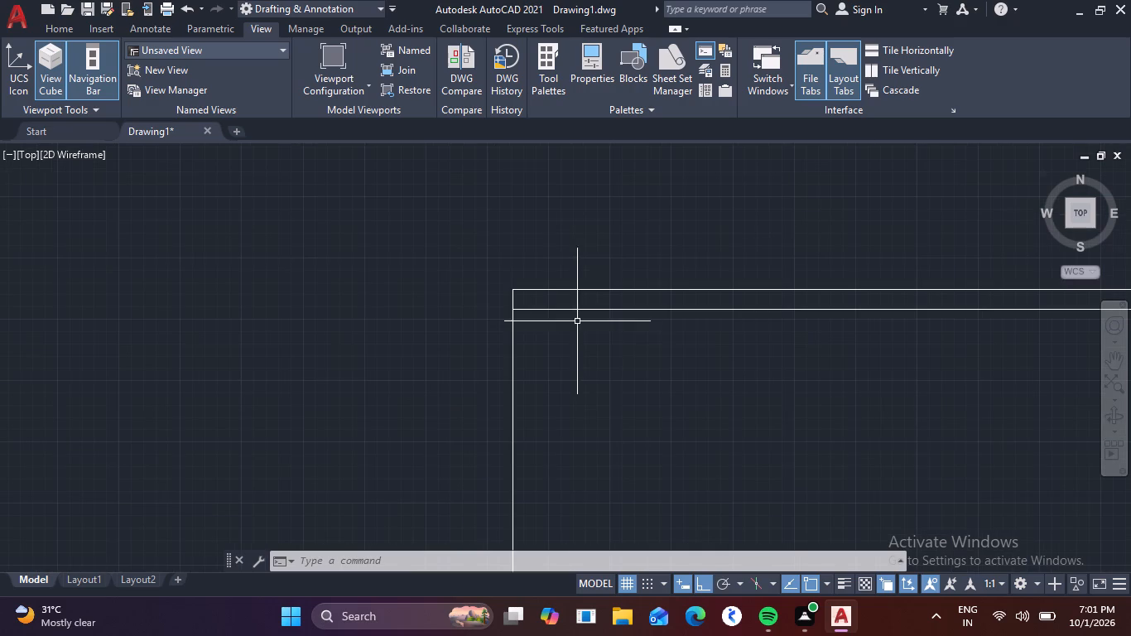
middle_click_drag(583, 350, 662, 370)
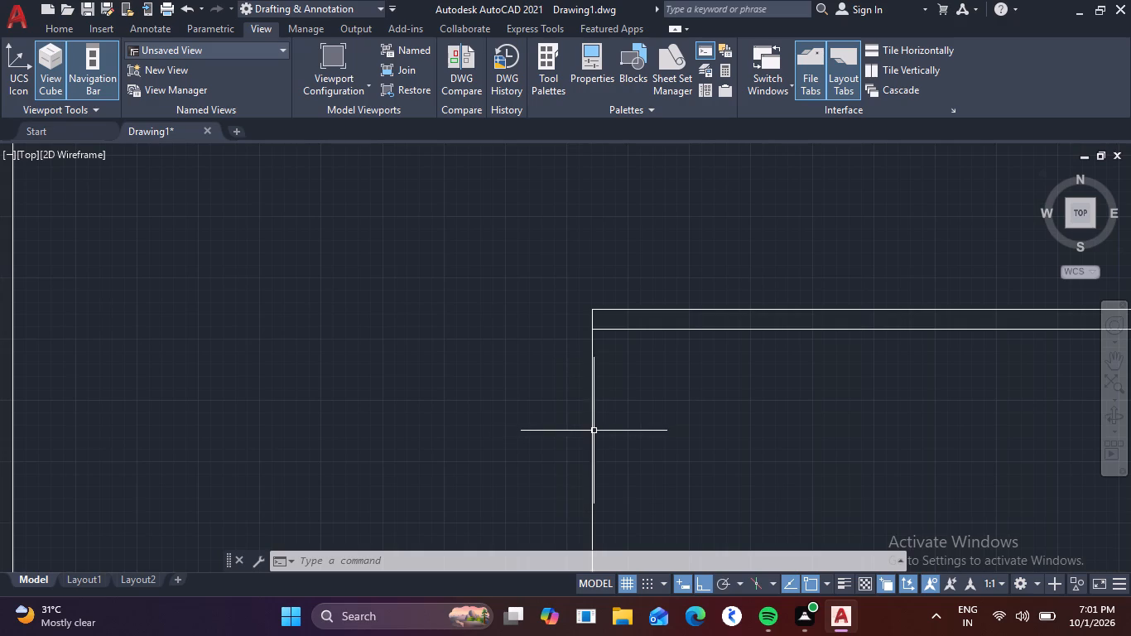
key("o")
key("Return")
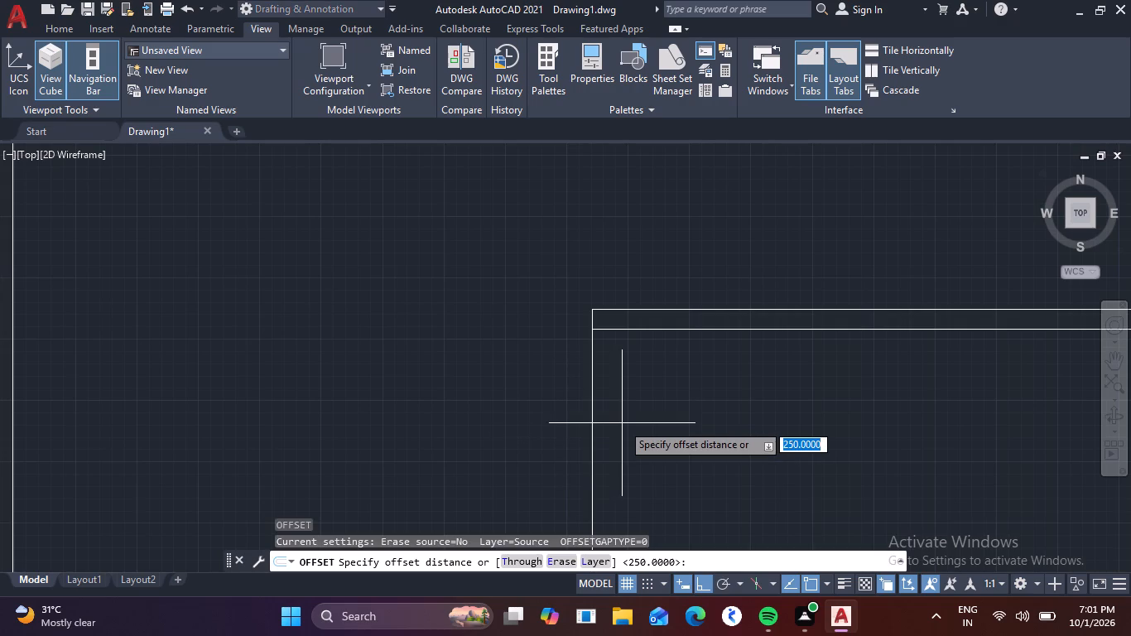
key("space")
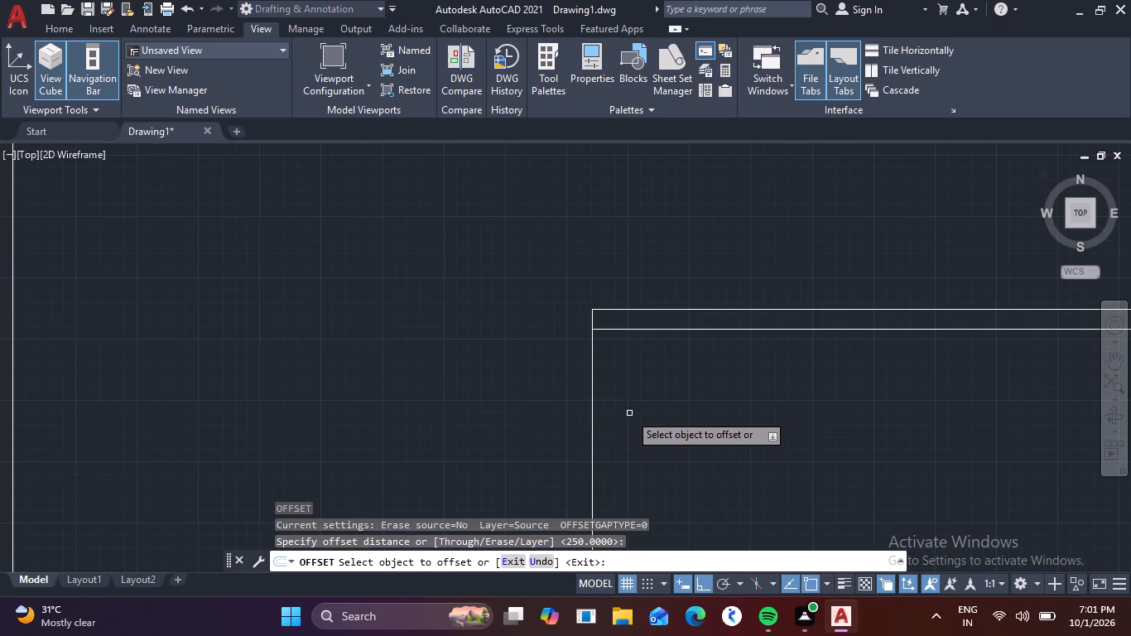
left_click(593, 400)
left_click(663, 390)
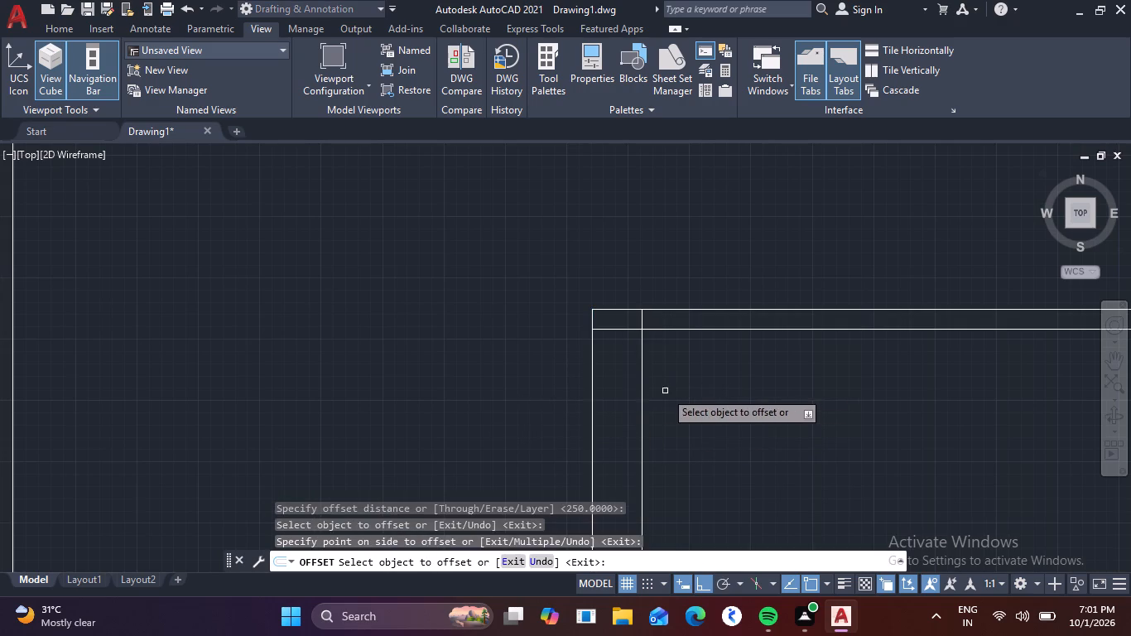
Extend both horizontal floor slab lines to the new outer wall face beside the landing.
scroll(689, 397, "down", 3)
middle_click_drag(729, 412, 690, 346)
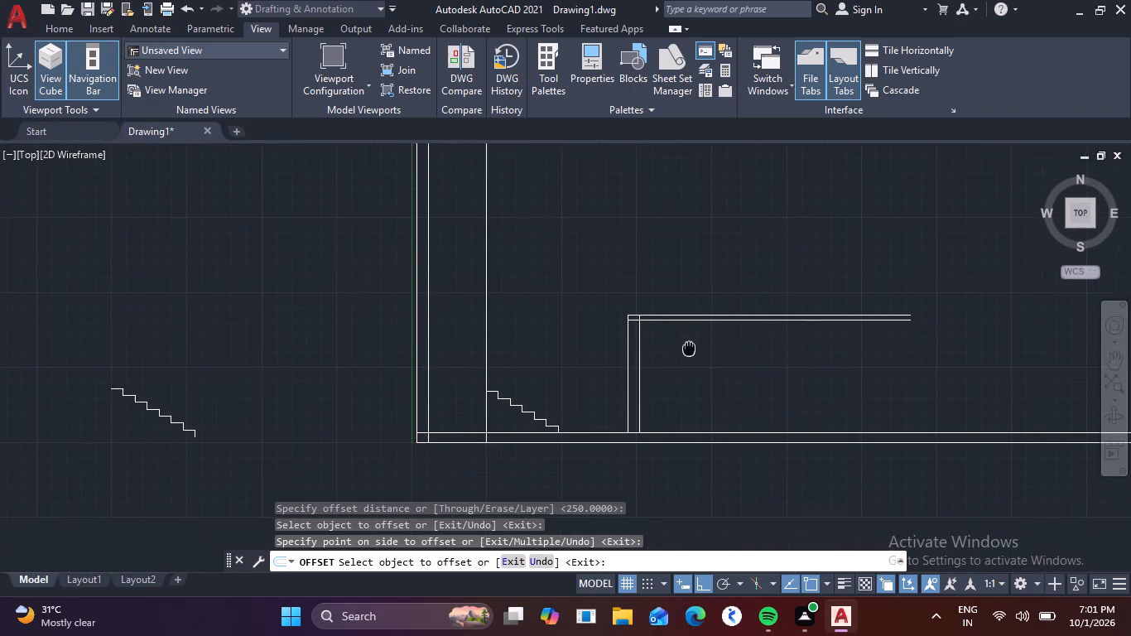
middle_click_drag(690, 346, 690, 345)
scroll(426, 422, "up", 5)
middle_click_drag(410, 421, 530, 325)
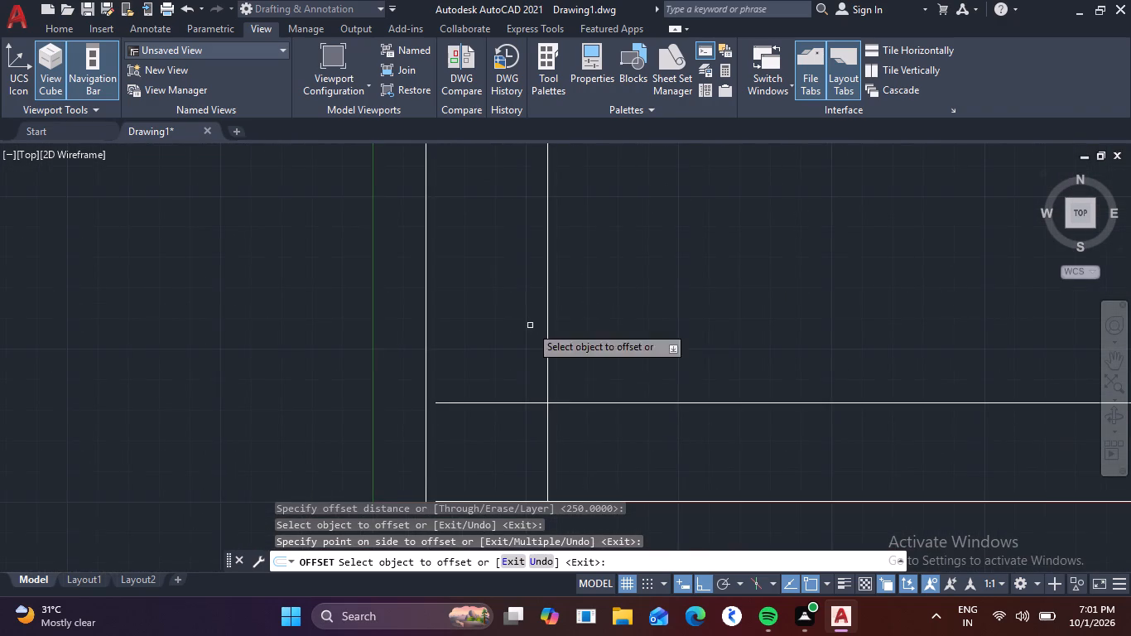
scroll(492, 382, "up", 1)
middle_click_drag(495, 380, 587, 282)
key("Escape")
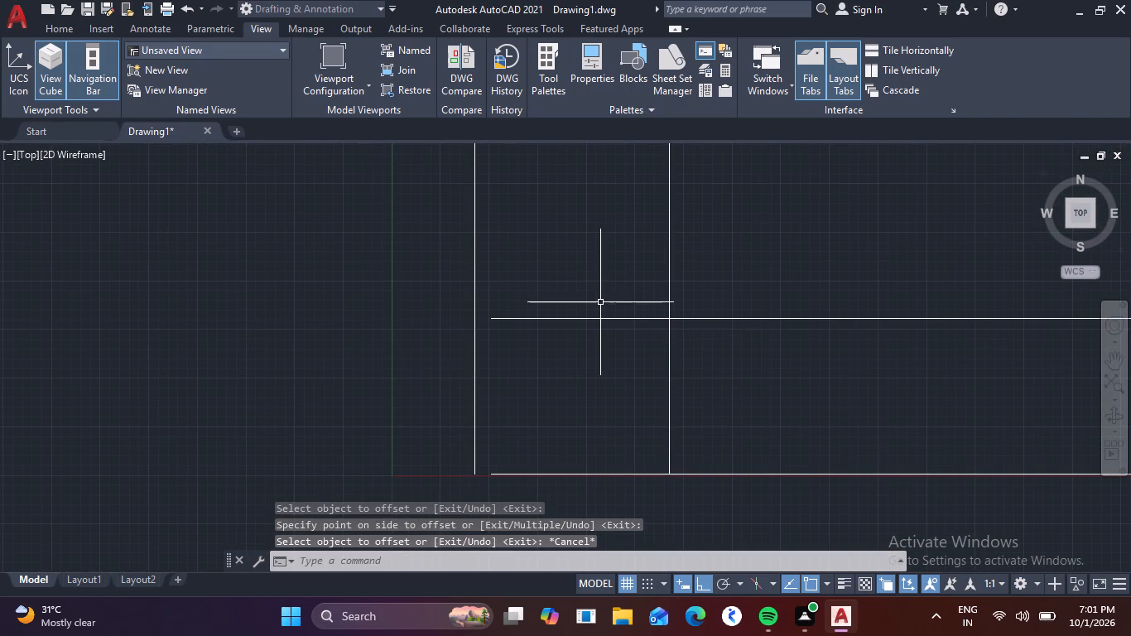
key("e")
key("x")
key("space")
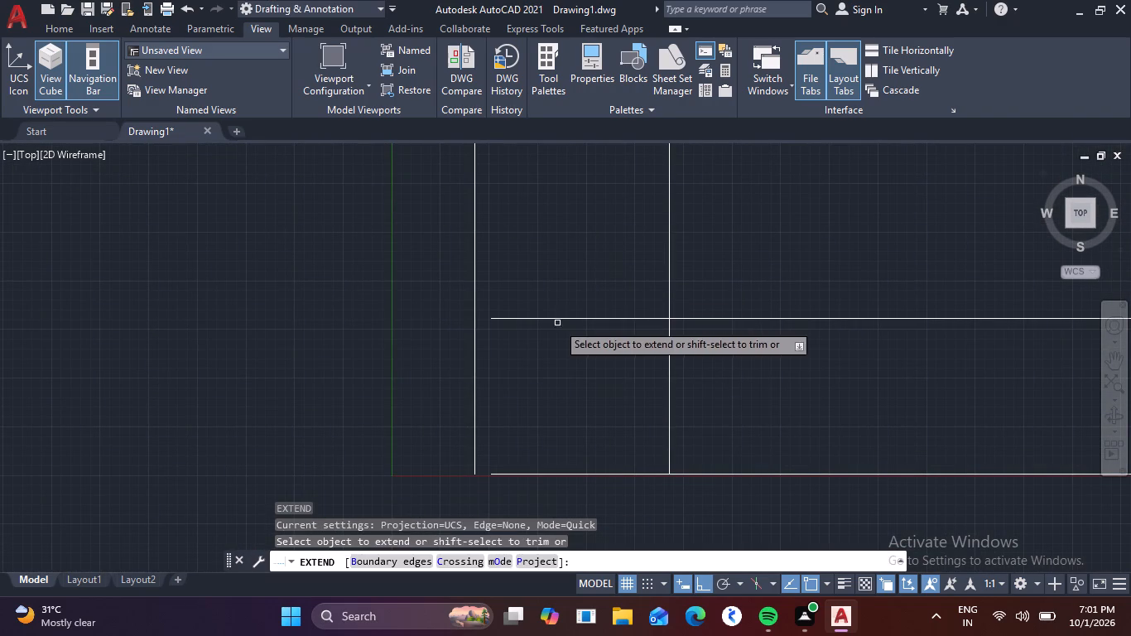
left_click(527, 320)
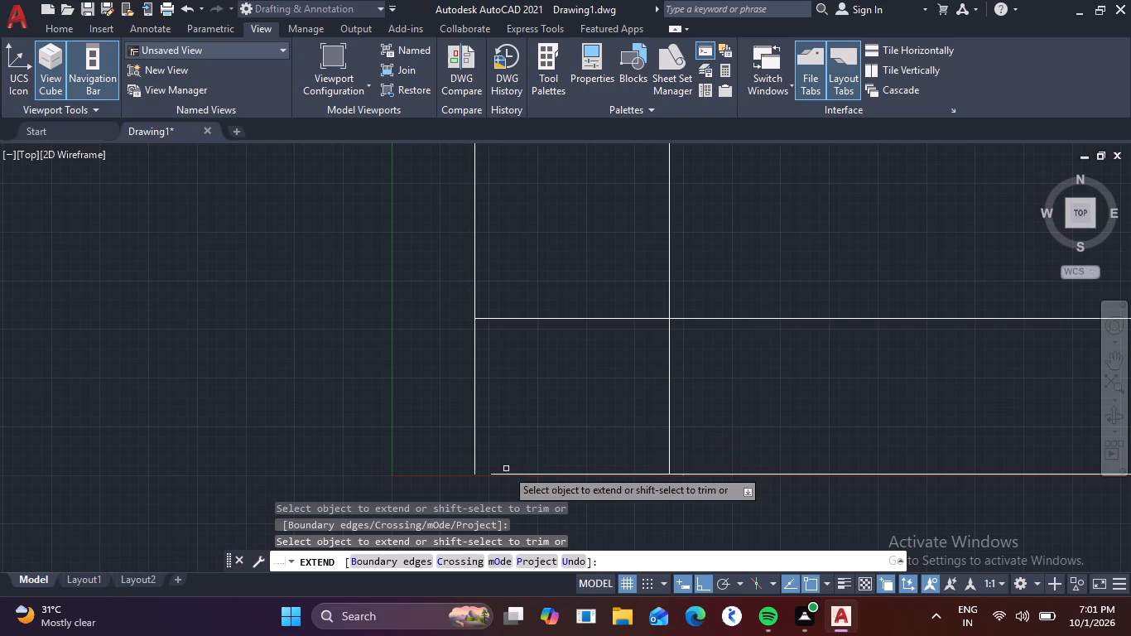
left_click(503, 474)
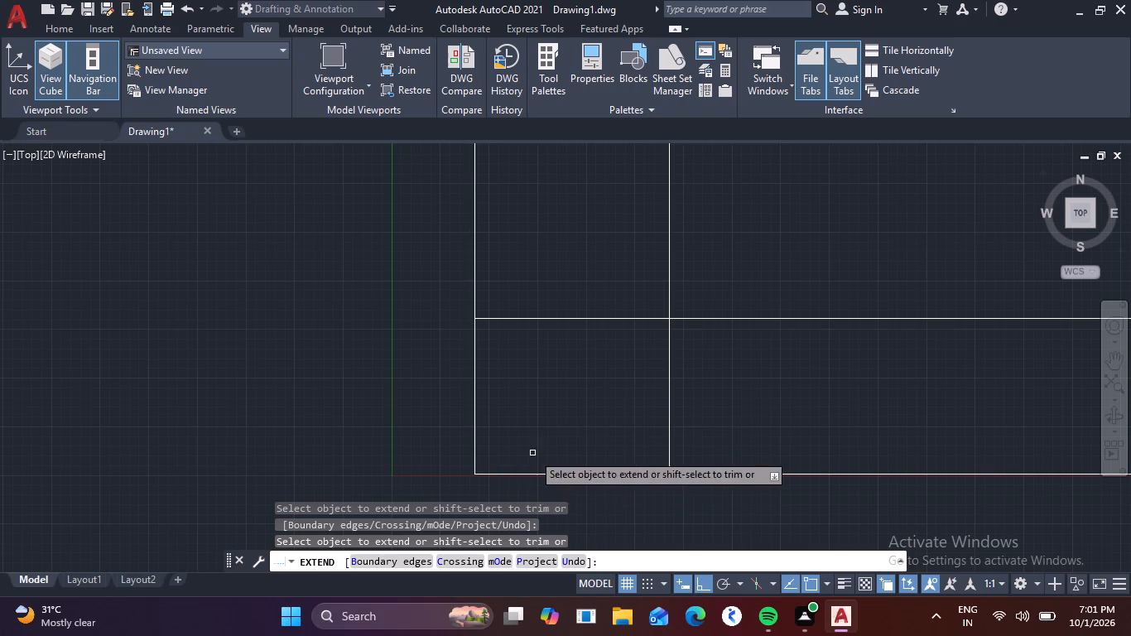
key("Escape")
Draw a line 250 mm down the wall's stair-side face from the upper slab's underside and across to its other face, as the beam bottom.
scroll(686, 346, "down", 4)
middle_click_drag(835, 315, 689, 312)
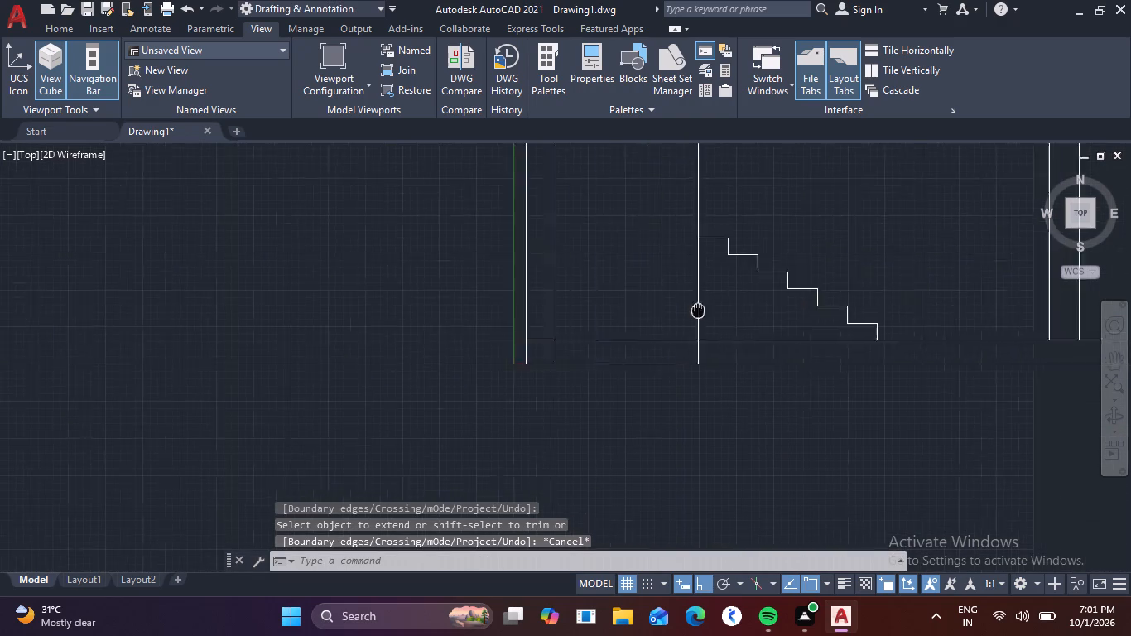
middle_click_drag(689, 312, 627, 322)
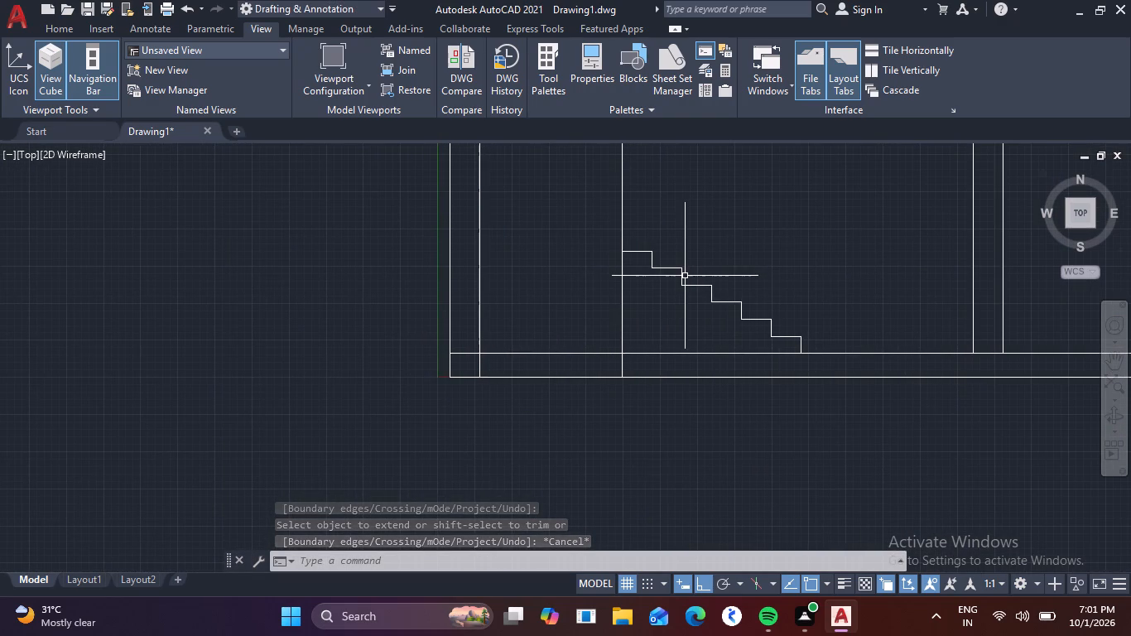
scroll(636, 258, "up", 3)
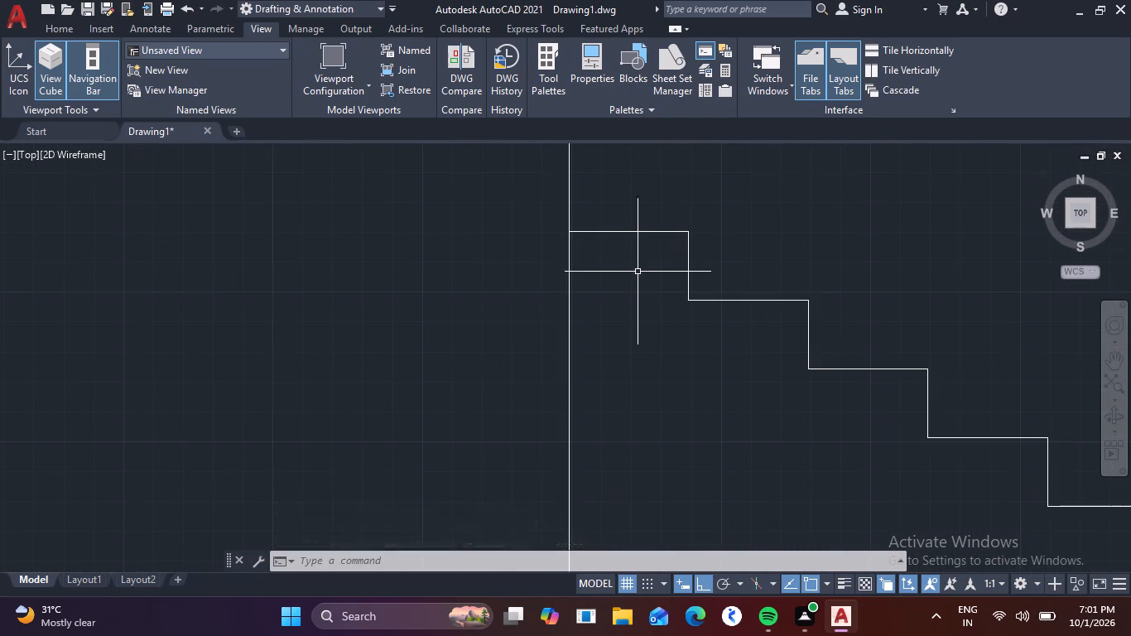
middle_click_drag(639, 276, 597, 313)
scroll(597, 313, "down", 2)
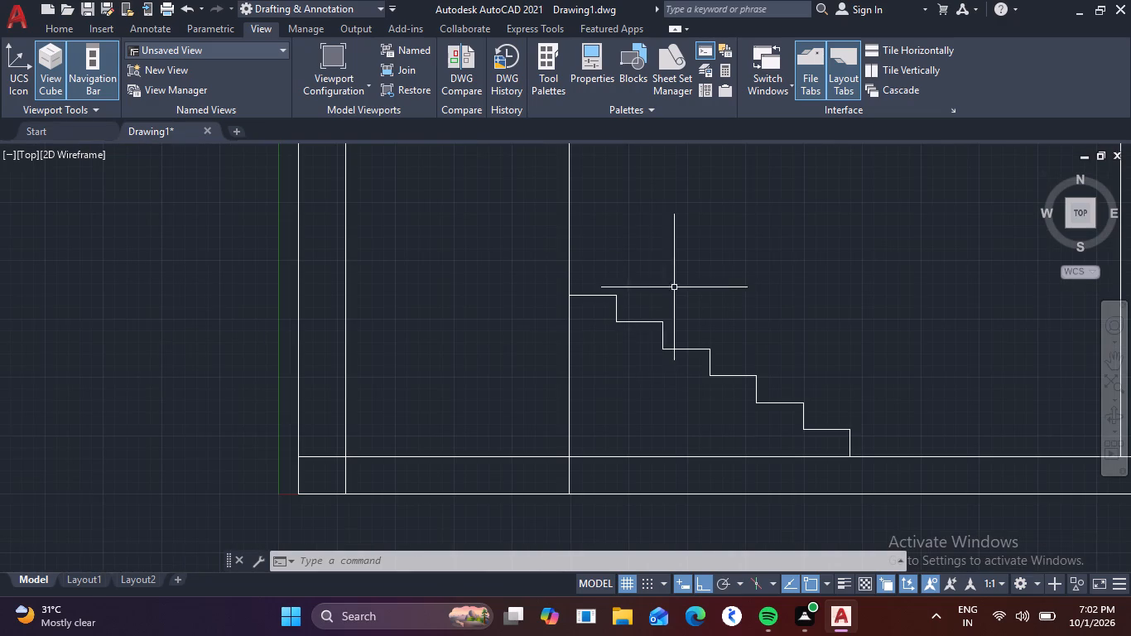
middle_click_drag(691, 278, 565, 301)
middle_click_drag(818, 271, 483, 474)
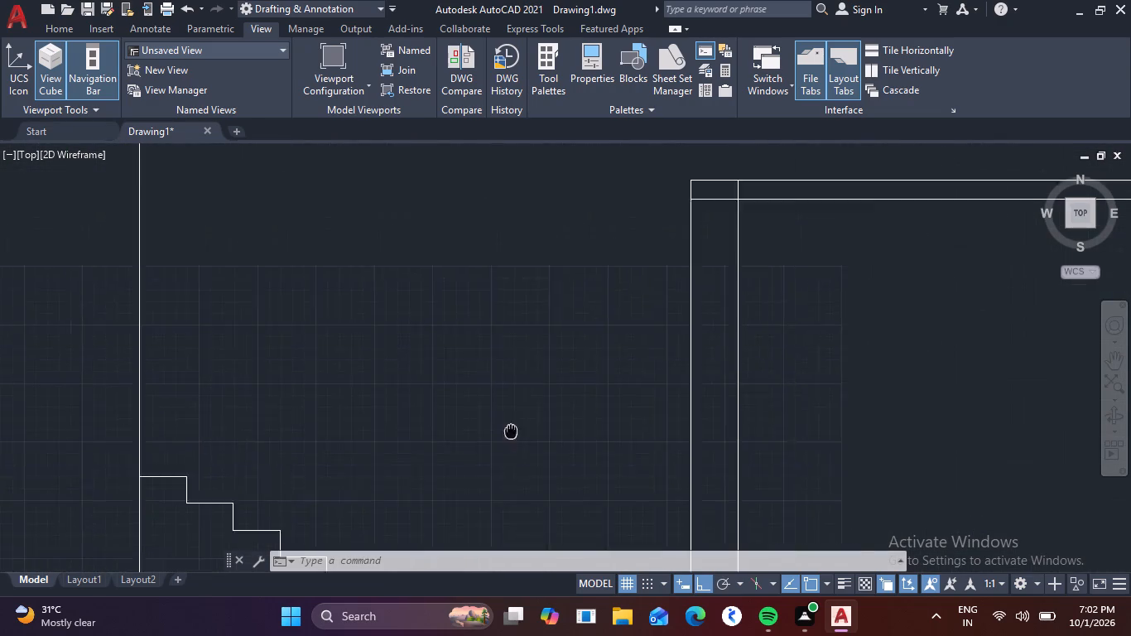
middle_click_drag(483, 474, 474, 485)
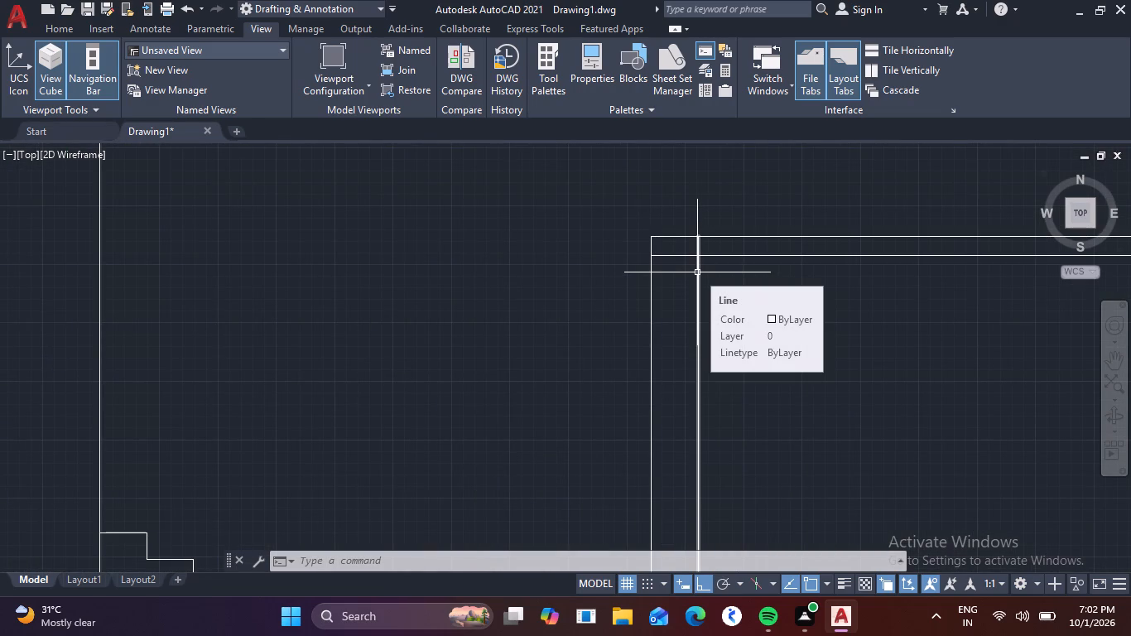
scroll(669, 269, "up", 3)
middle_click_drag(674, 272, 693, 305)
scroll(693, 305, "down", 2)
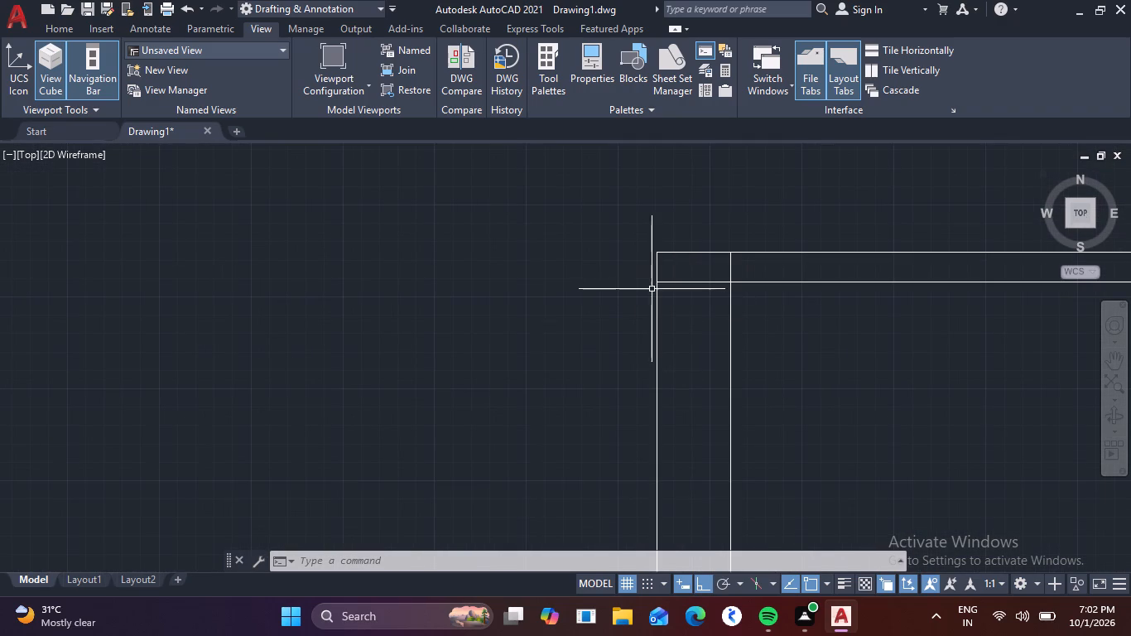
type("l")
key("space")
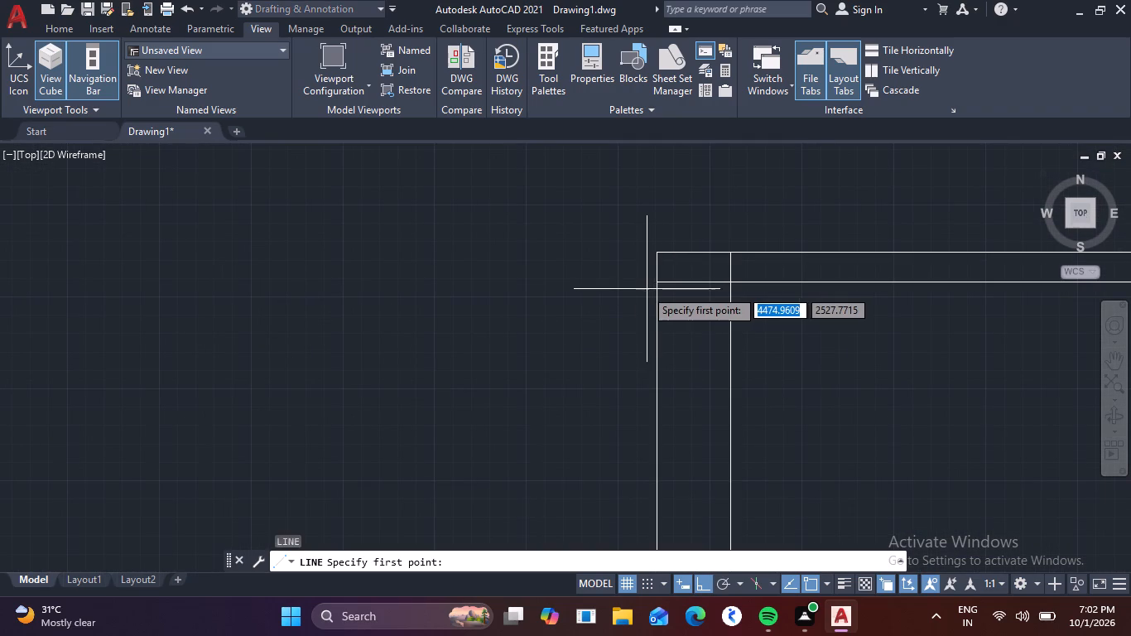
left_click(656, 286)
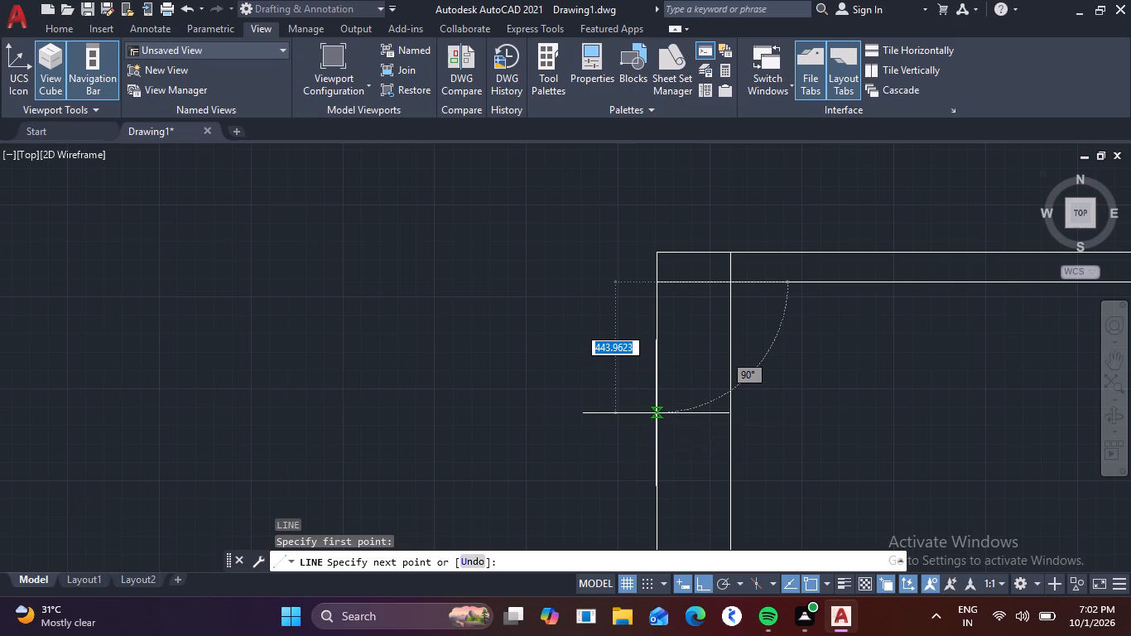
key("2")
type("50")
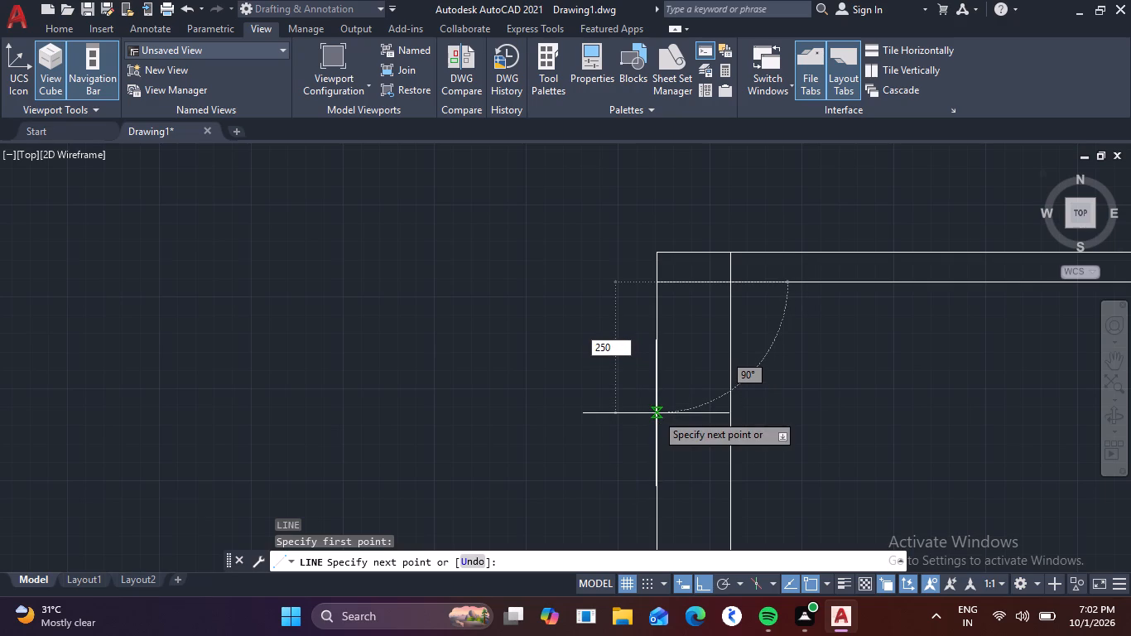
key("Return")
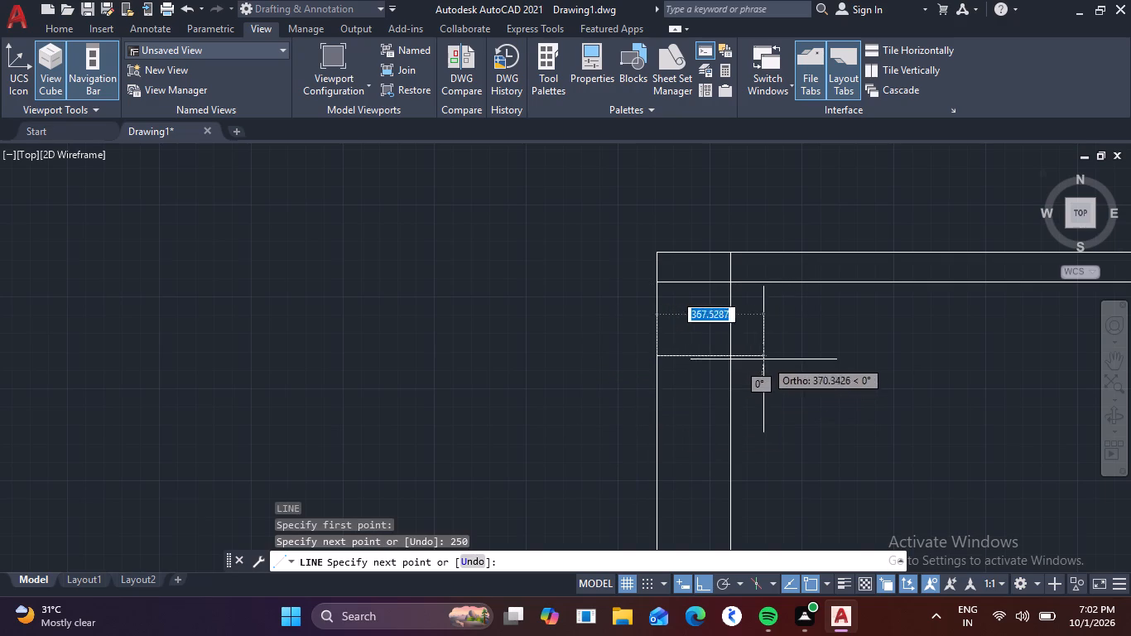
left_click(733, 351)
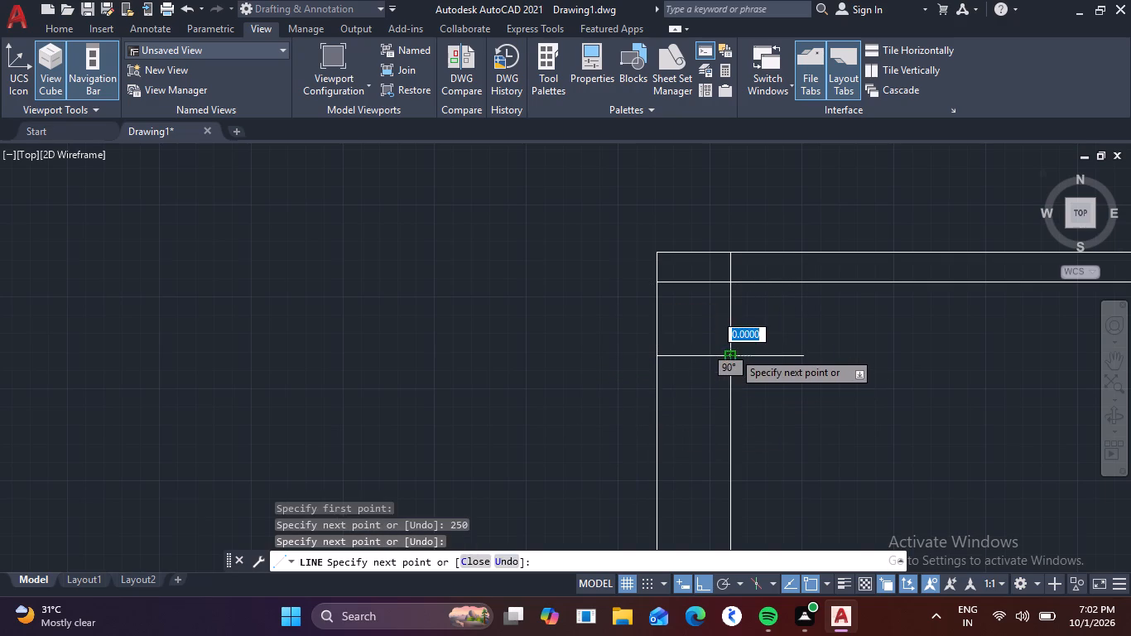
key("Escape")
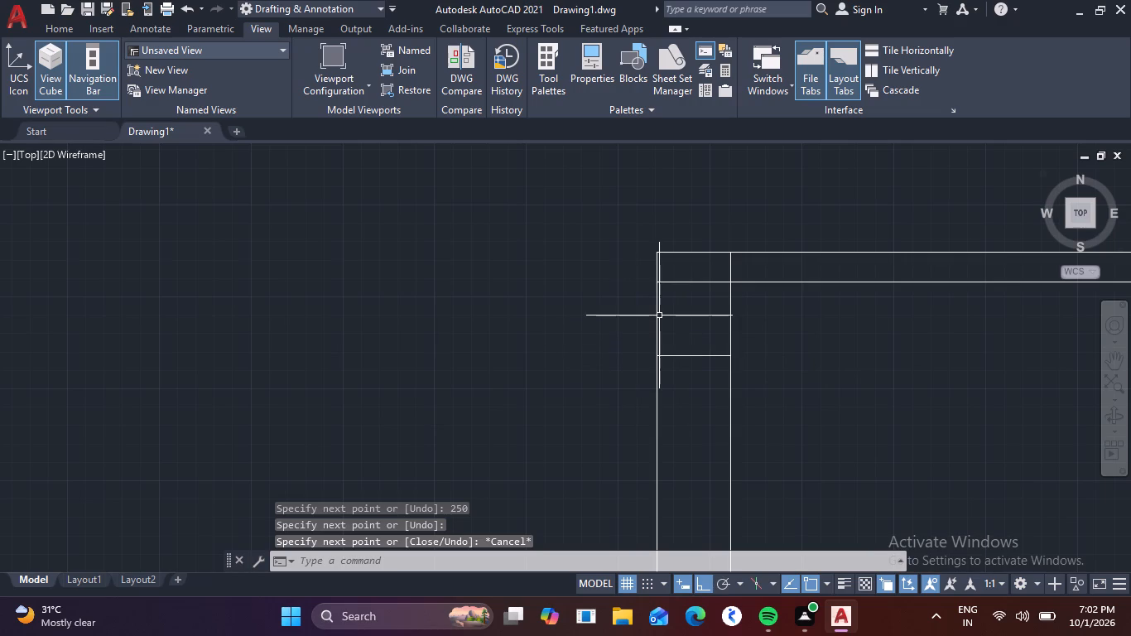
Delete the 250 mm vertical line overlapping the wall face and the overlapping floor line between the stair foot and the wall.
left_click(656, 318)
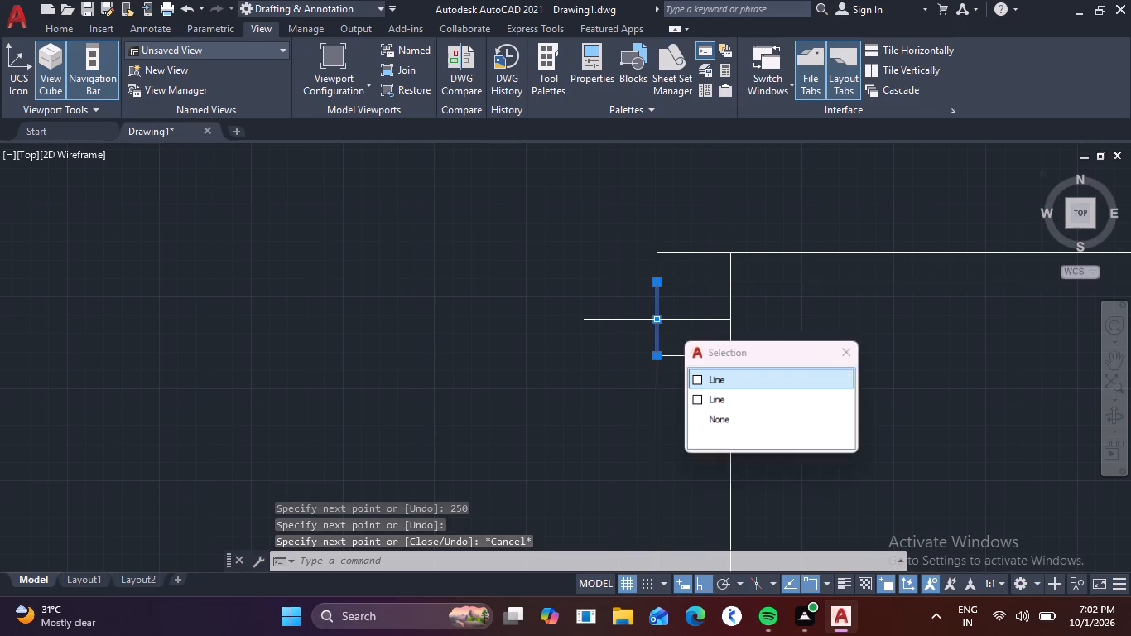
left_click(723, 380)
scroll(680, 375, "down", 3)
middle_click_drag(618, 450, 643, 356)
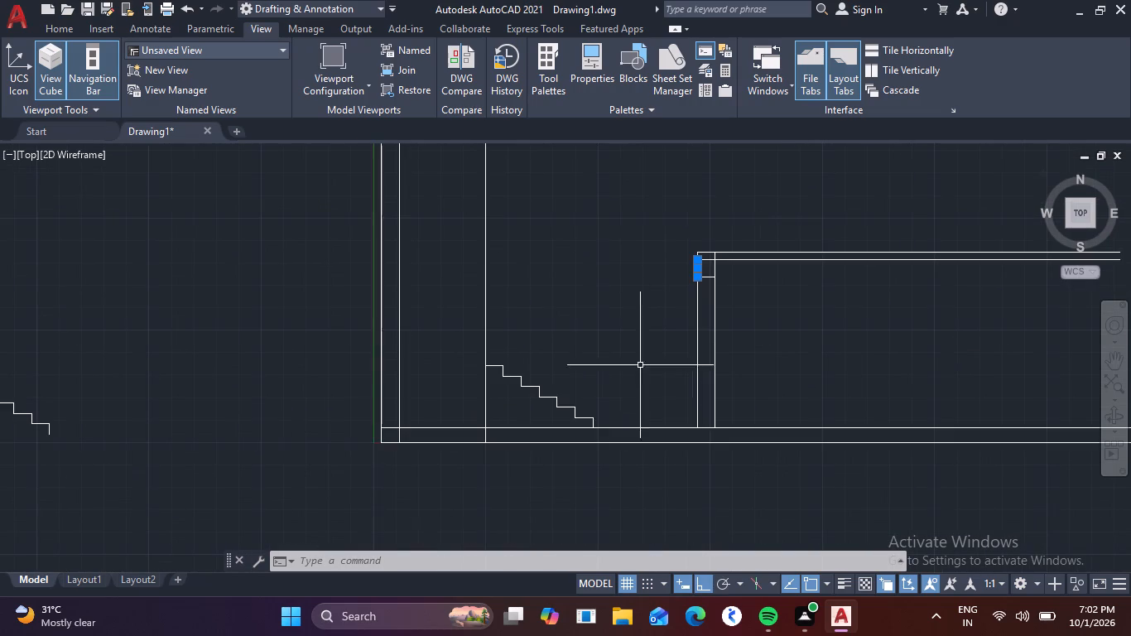
left_click(650, 426)
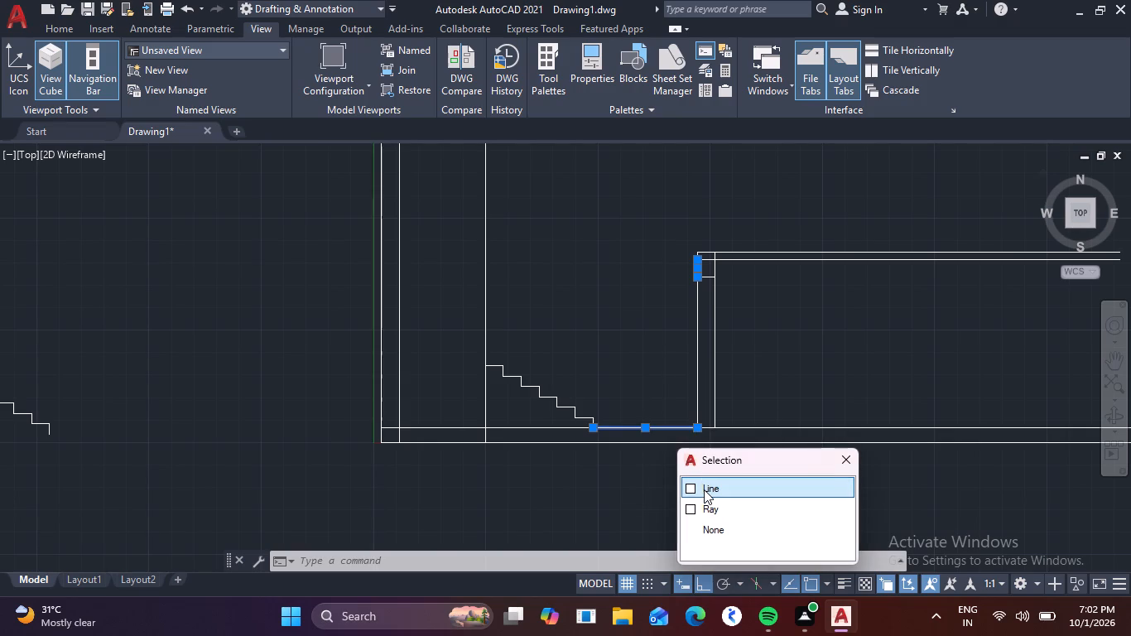
left_click(704, 489)
key("Delete")
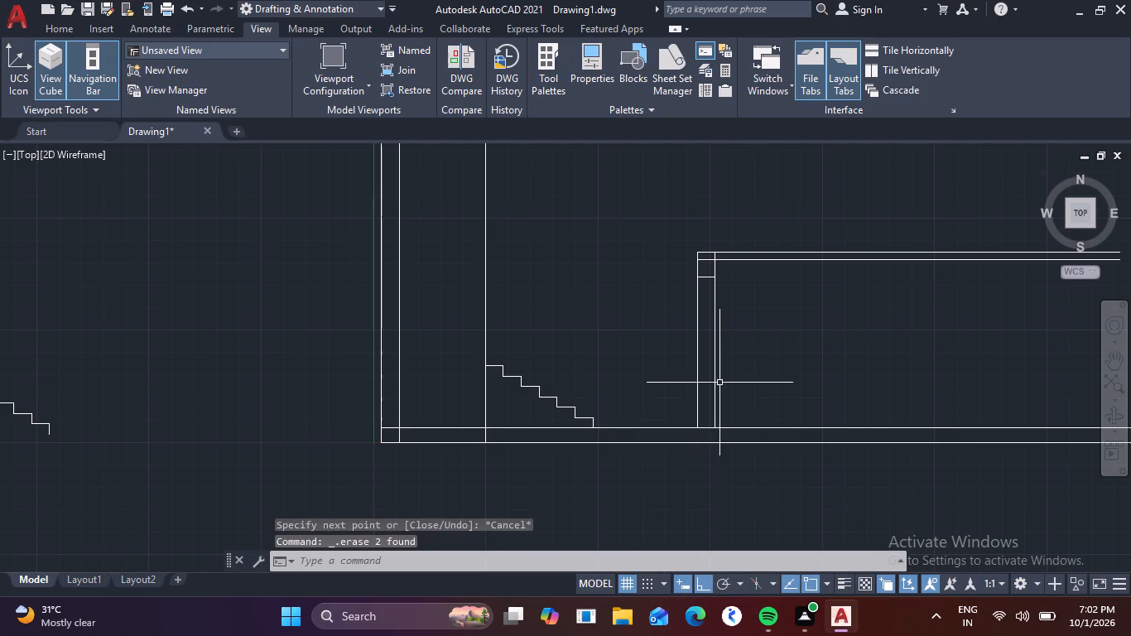
Trim the wall's inner face line and the slab's underside line where they cross inside the upper slab and beam corner.
scroll(714, 256, "up", 2)
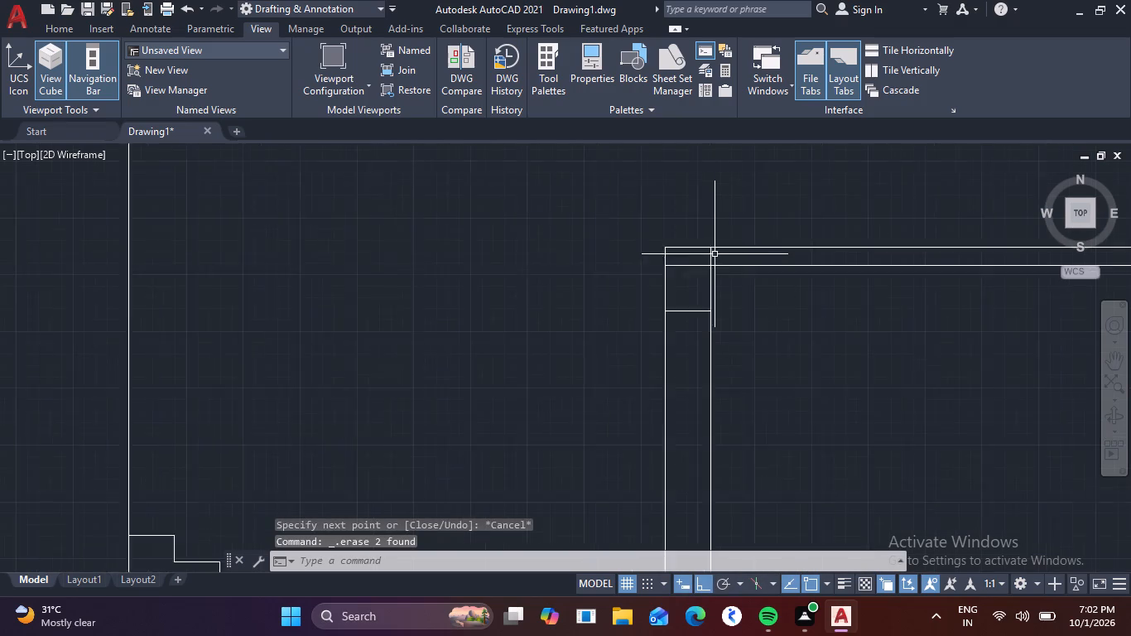
scroll(715, 253, "up", 1)
type("tr")
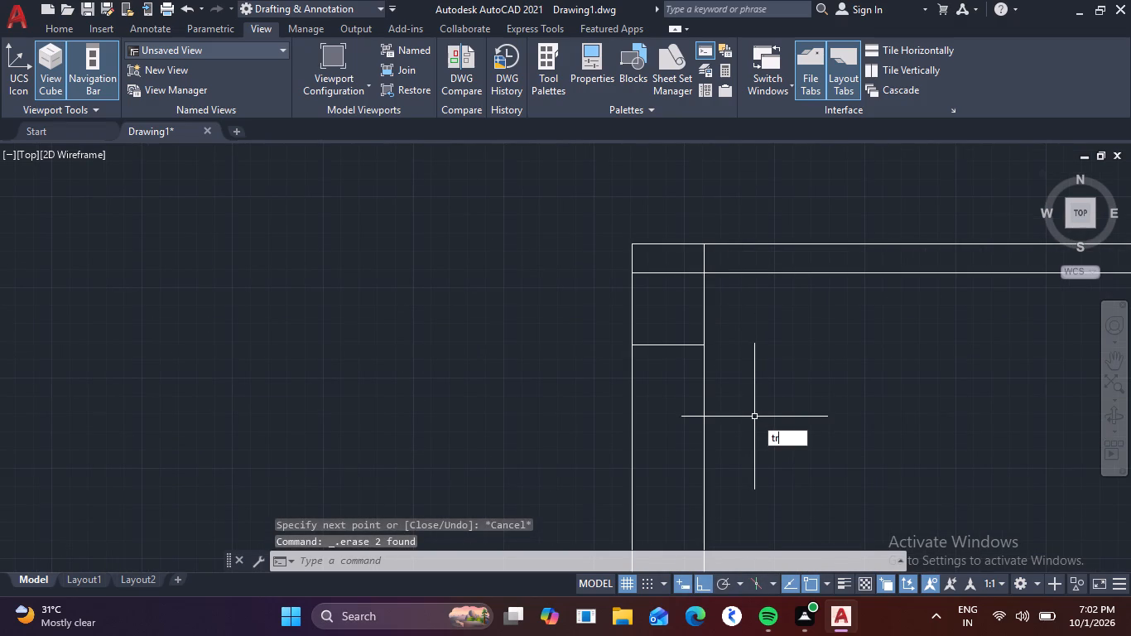
key("space")
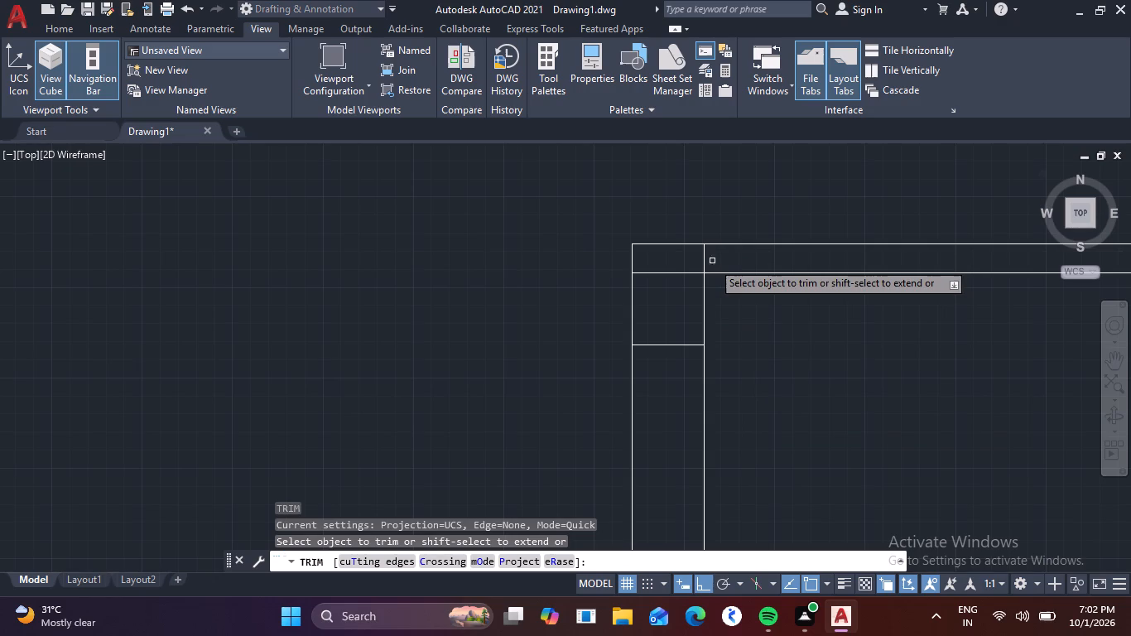
left_click(705, 261)
left_click(684, 275)
scroll(673, 291, "down", 2)
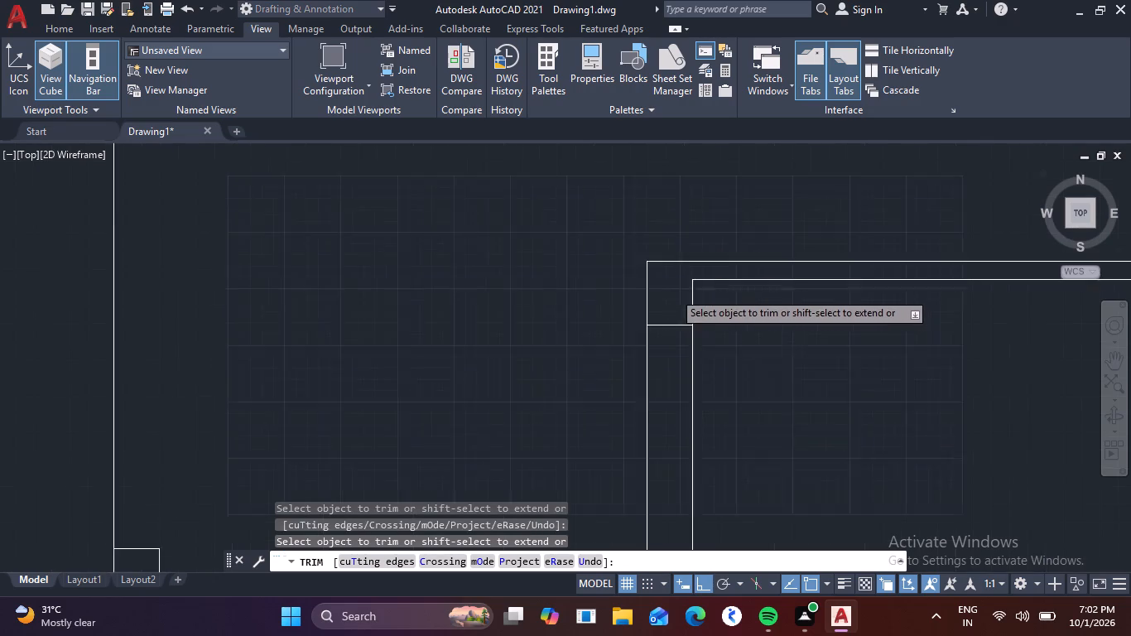
scroll(673, 291, "down", 1)
key("Escape")
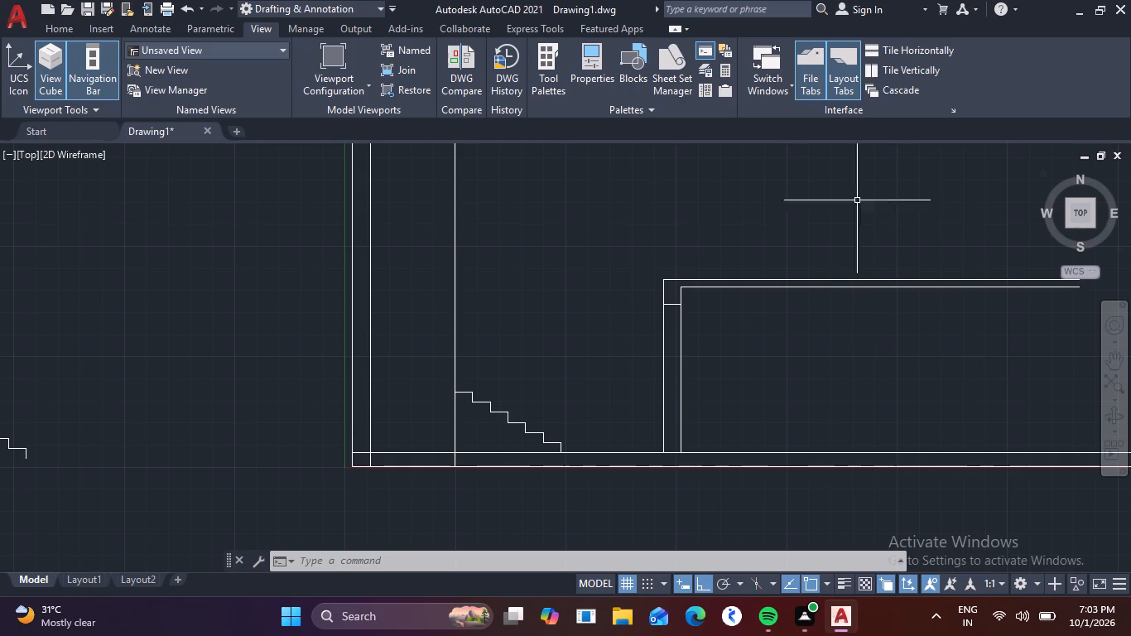
middle_click_drag(863, 320, 783, 286)
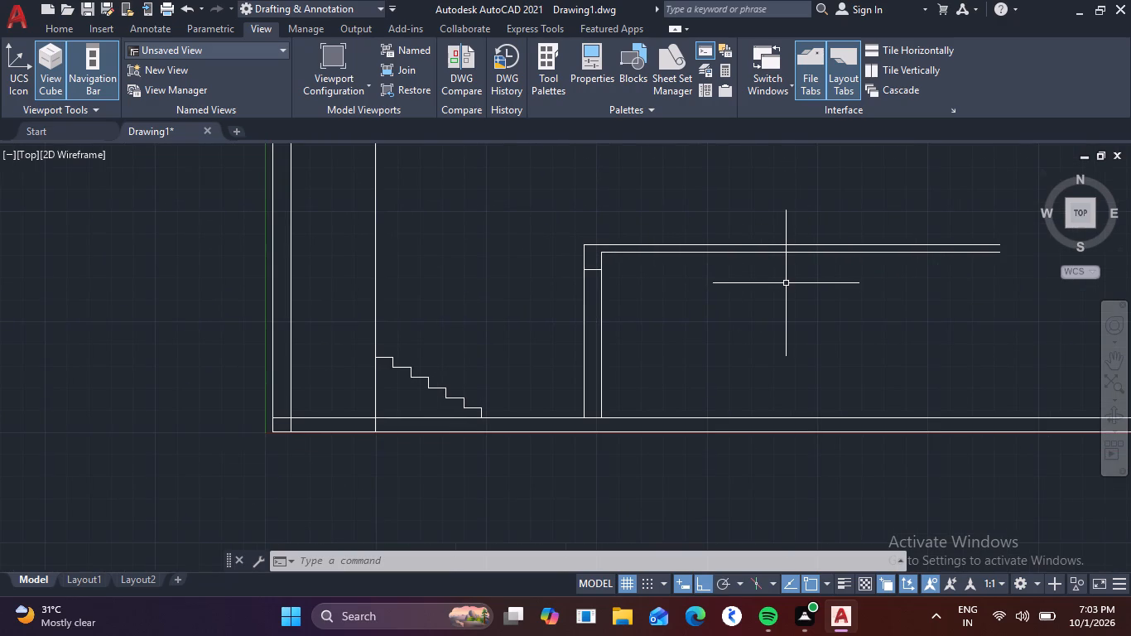
Draw a beam 250 mm wide and 250 mm deep below the upper slab's underside, about a third along its span, starting from the slab's top line.
key("l")
key("space")
scroll(703, 246, "up", 1)
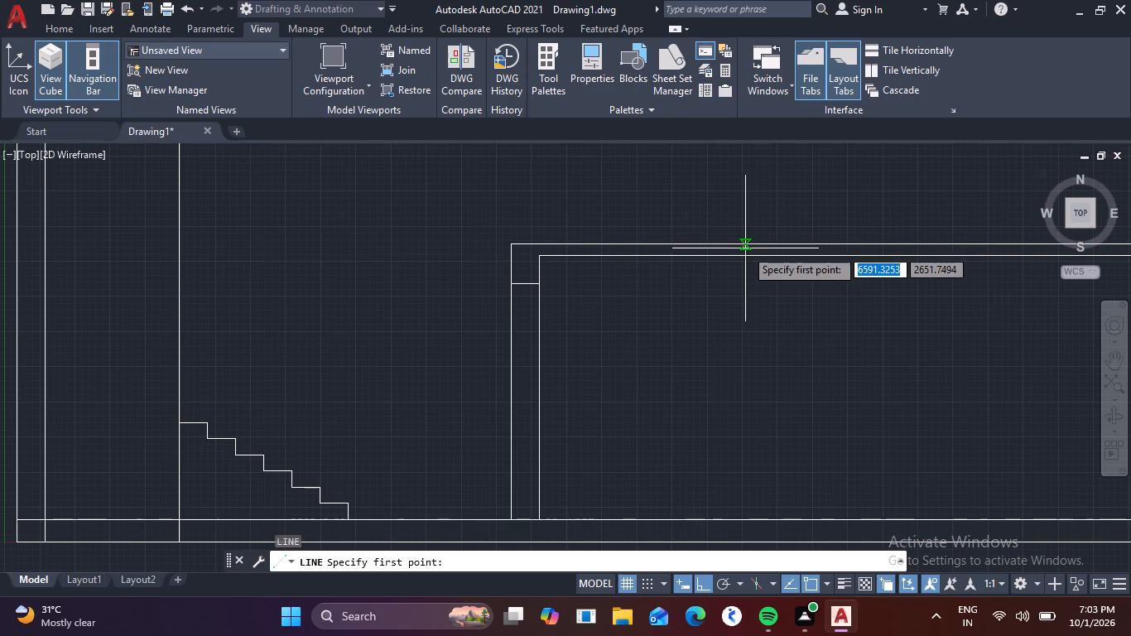
left_click(748, 243)
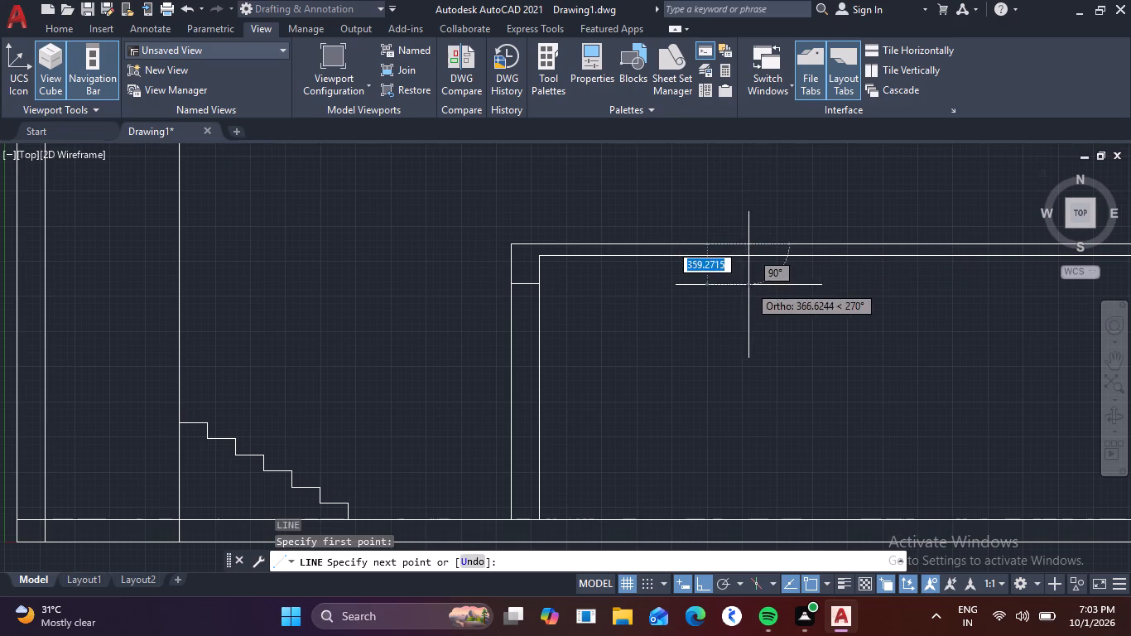
left_click(751, 257)
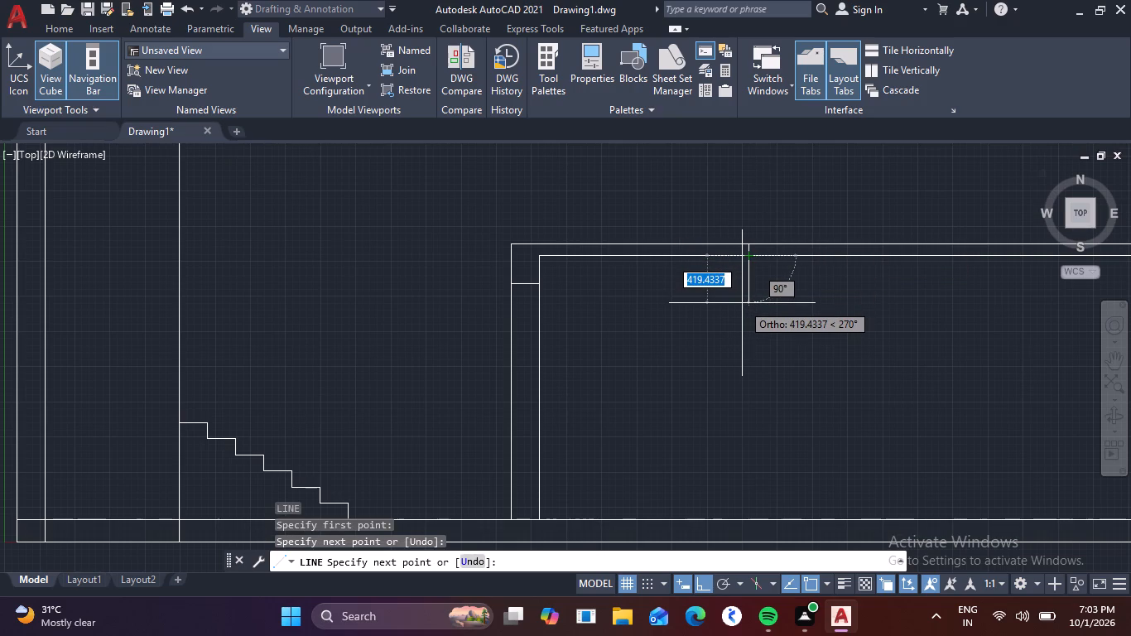
type("250")
key("Return")
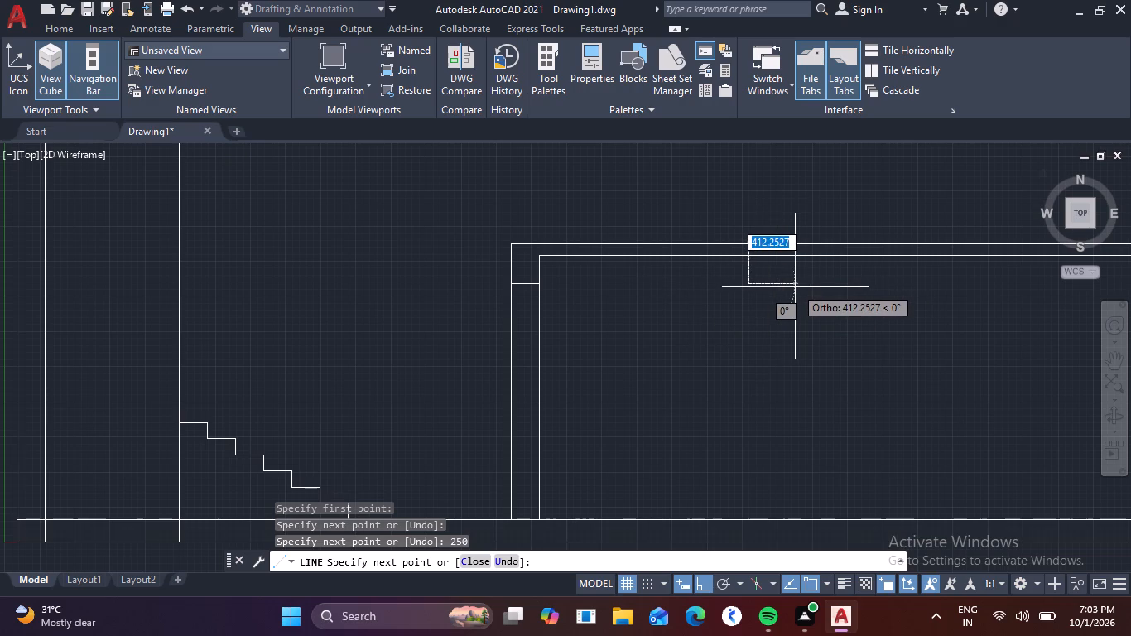
type("250")
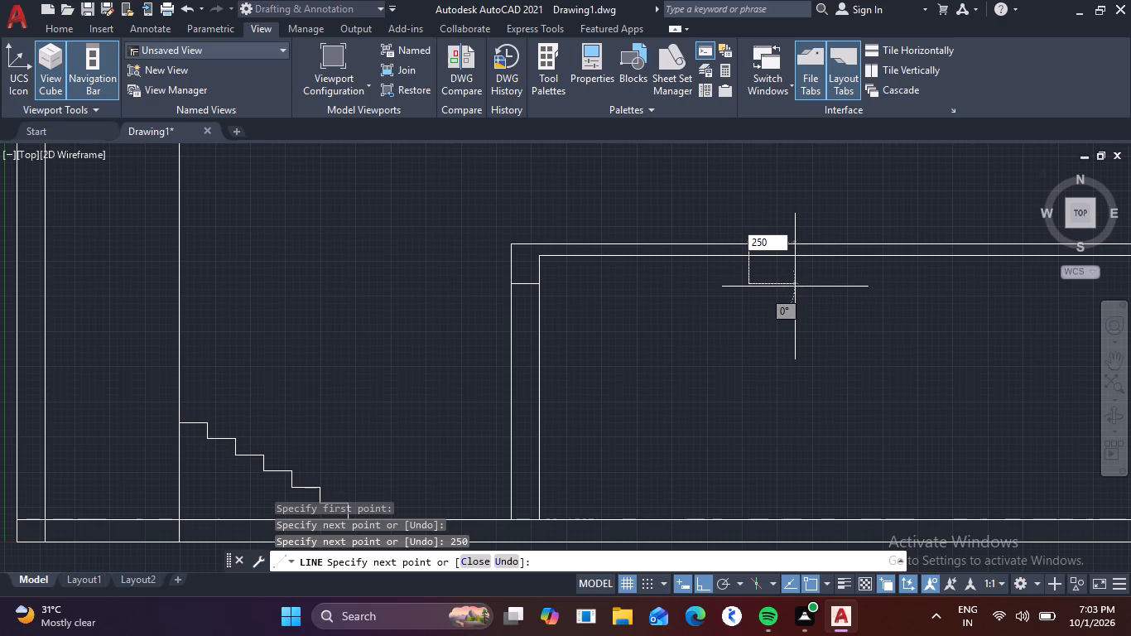
key("BackSpace")
key("0")
key("Return")
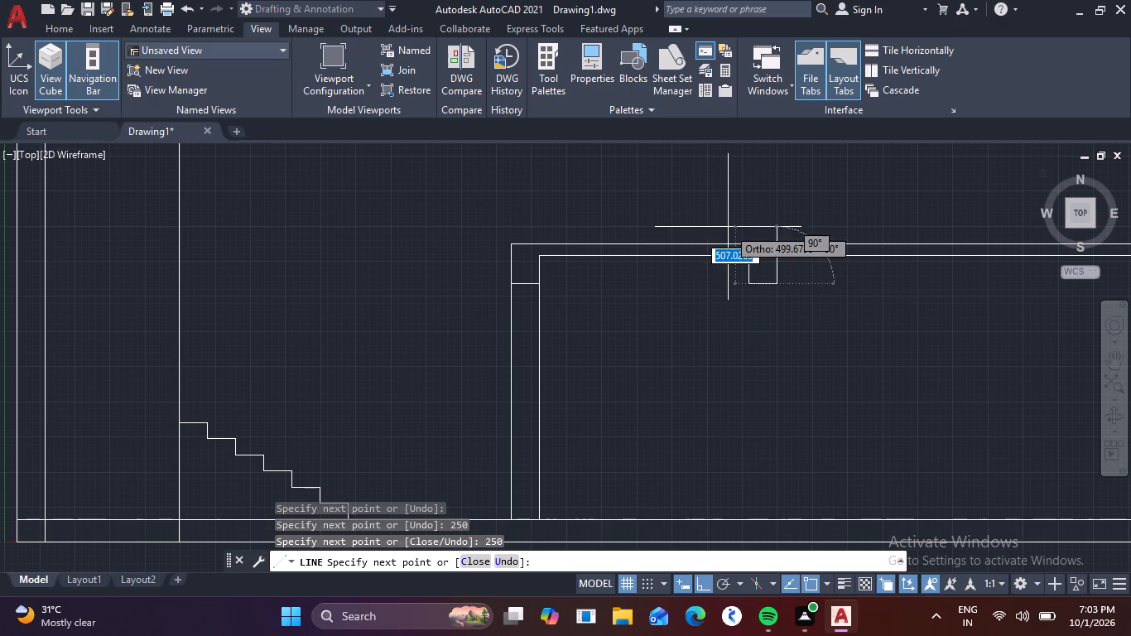
left_click(777, 258)
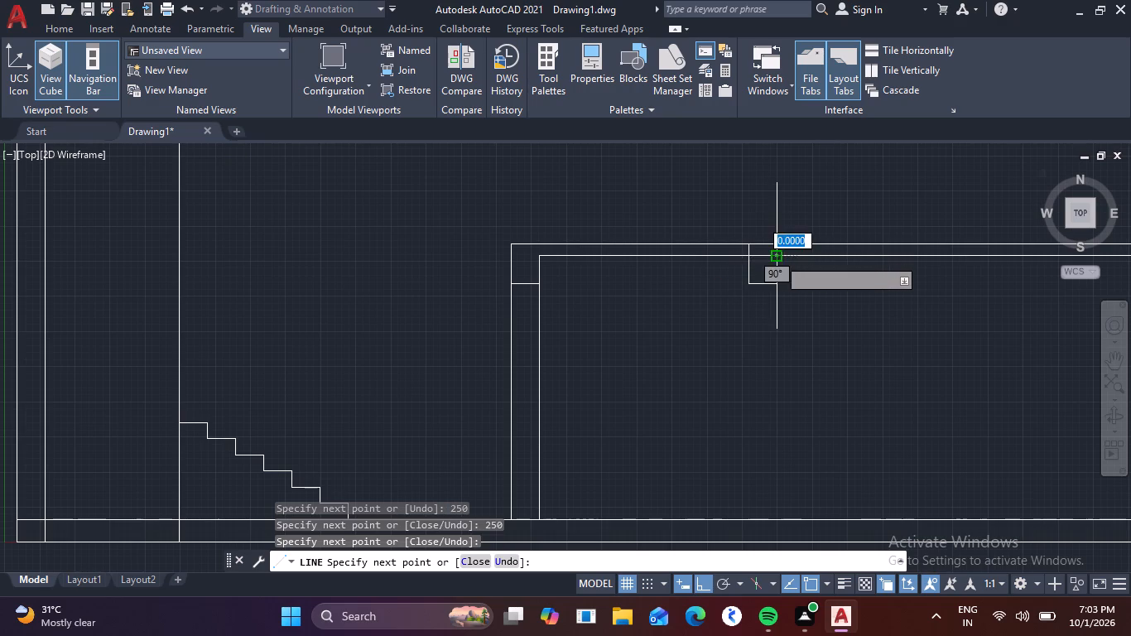
key("Escape")
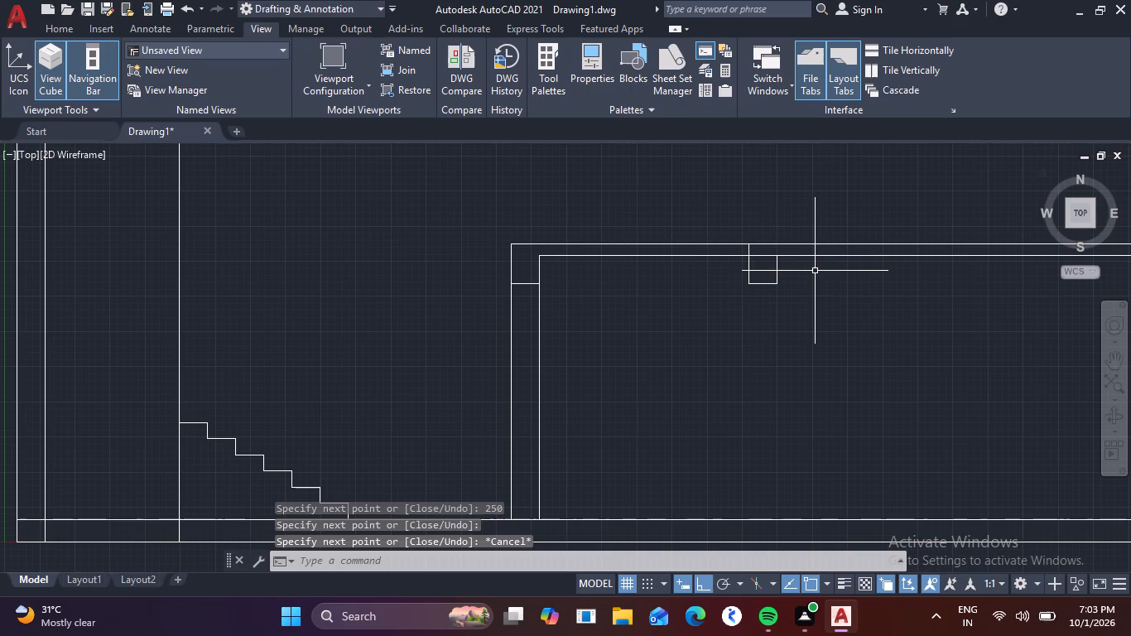
Trim the slab's underside line across the new beam and the beam's side line inside the slab thickness.
type("tr")
key("space")
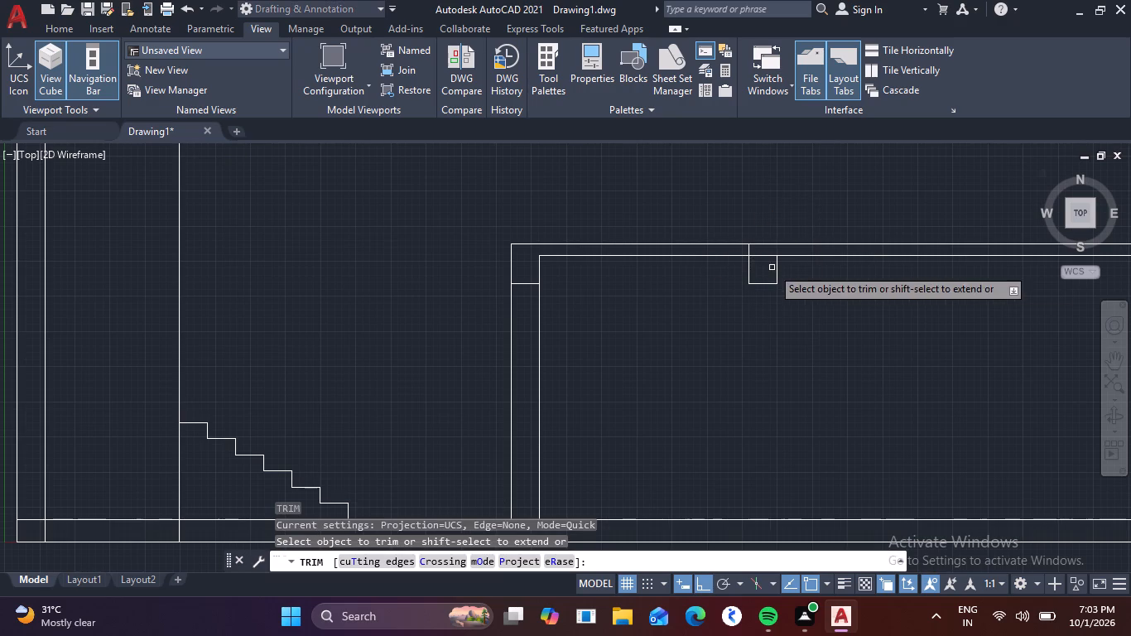
scroll(757, 272, "up", 2)
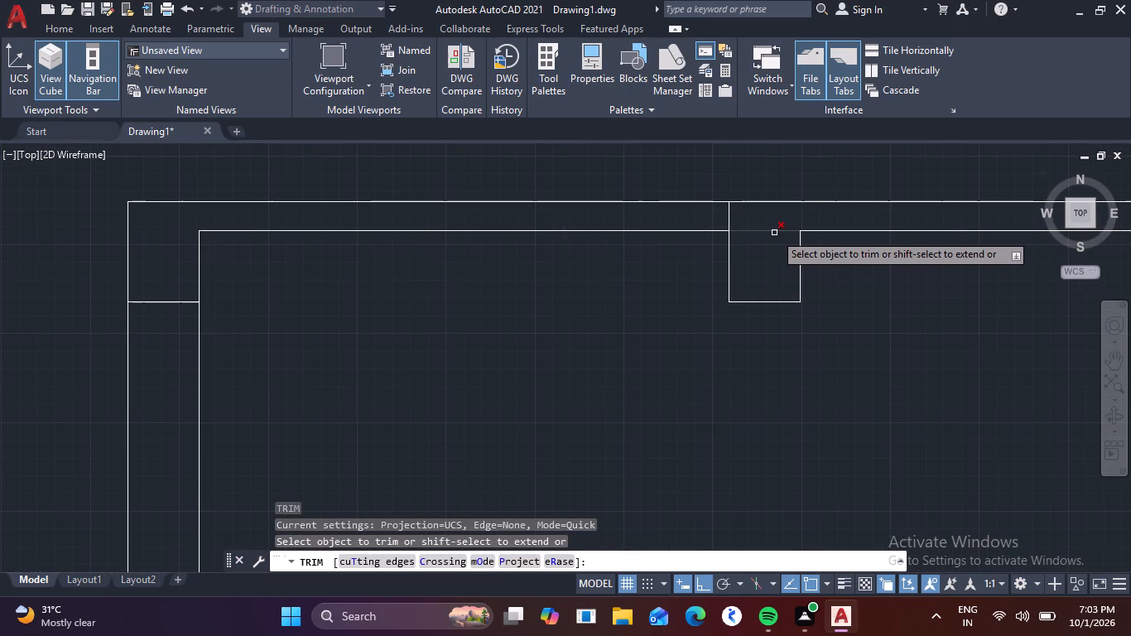
left_click(774, 233)
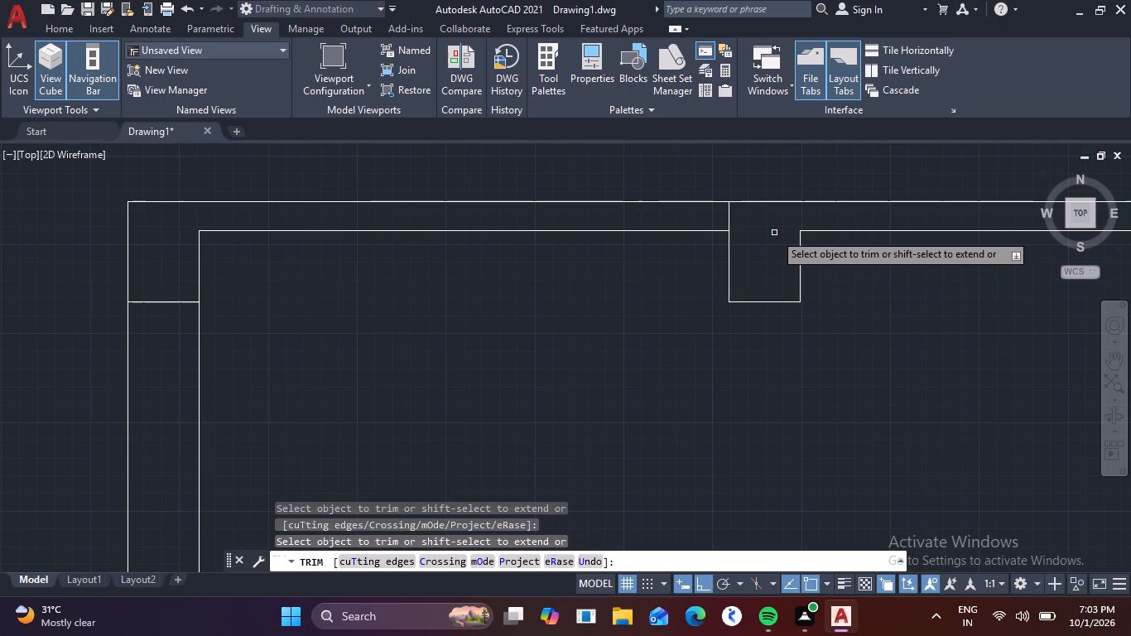
left_click(729, 216)
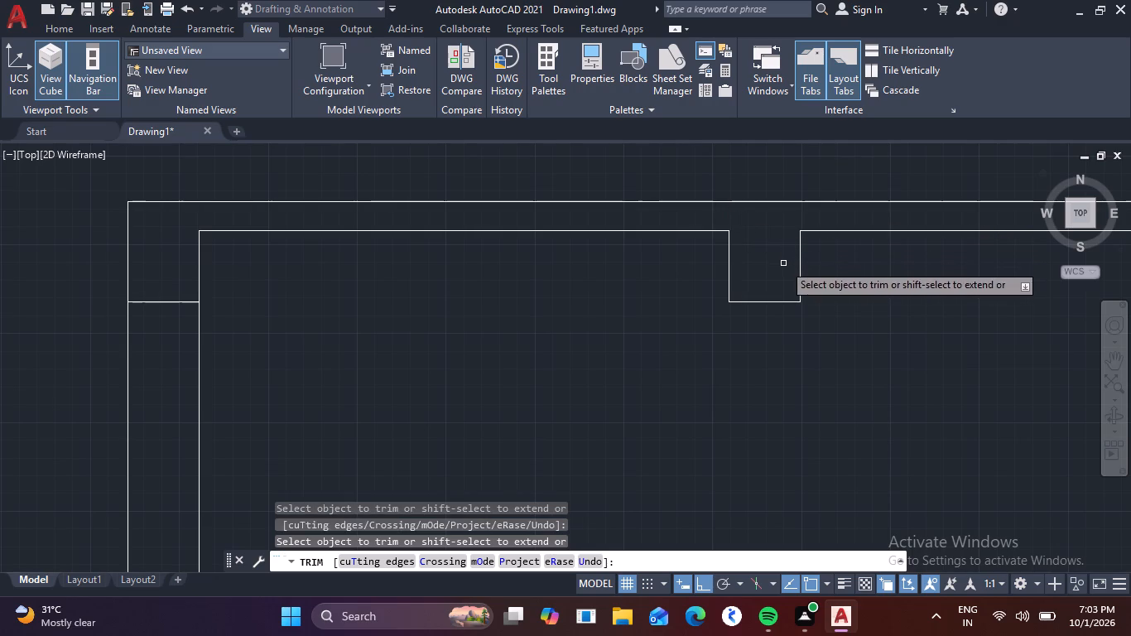
key("Escape")
Close the upper slab's open end with a vertical line and draw a 250 mm wide, 250 mm deep beam beneath that end.
scroll(788, 285, "down", 3)
middle_click_drag(869, 309, 657, 275)
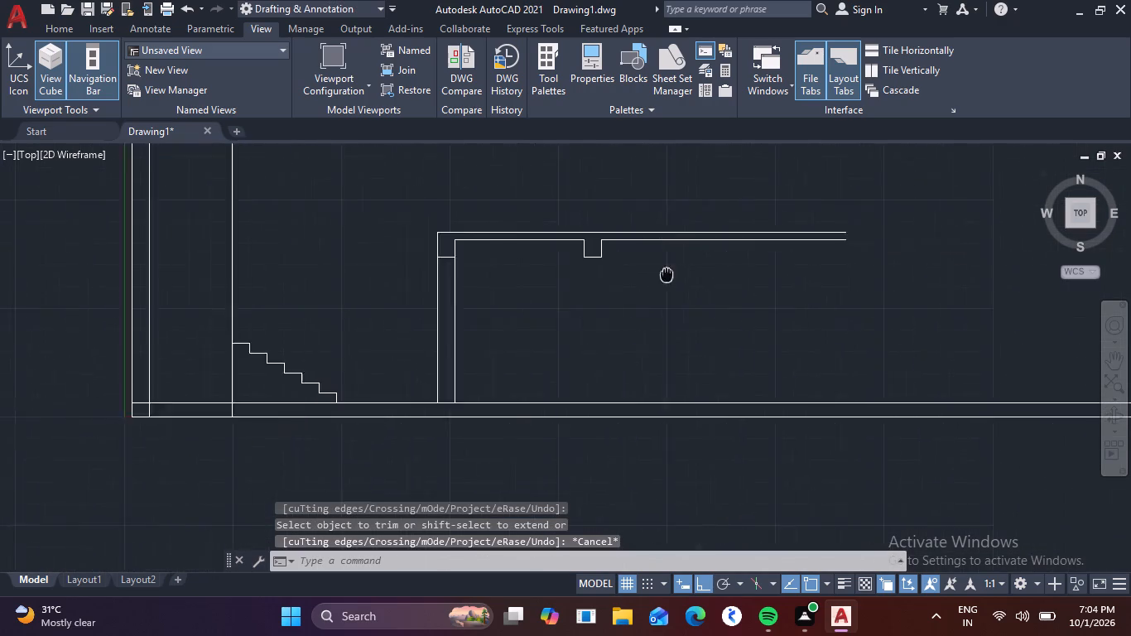
middle_click_drag(657, 275, 531, 279)
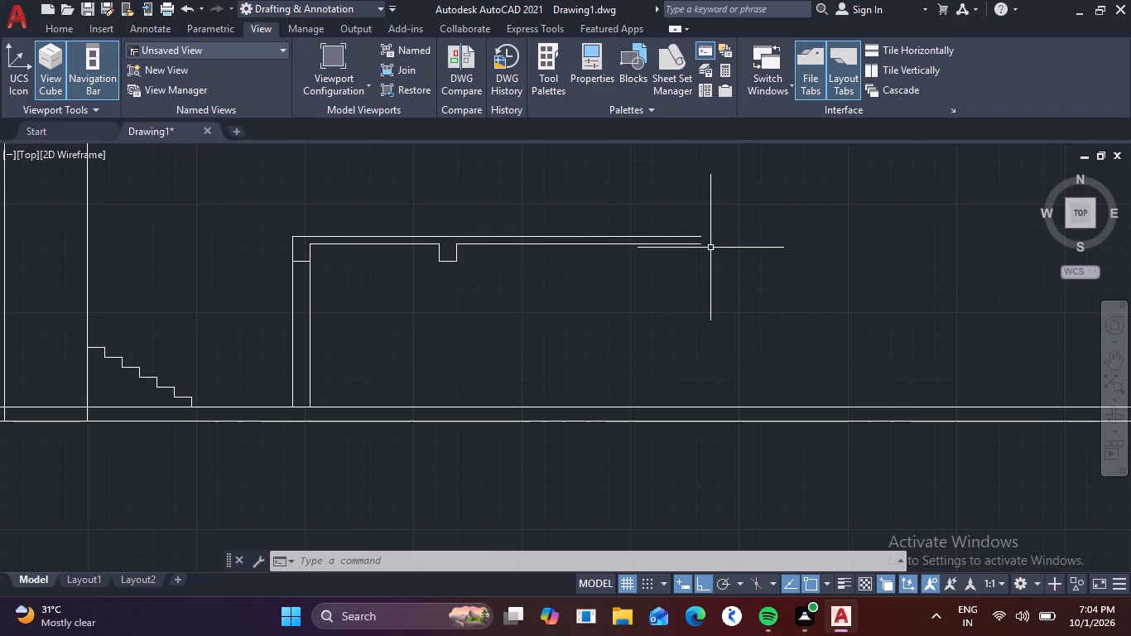
scroll(698, 248, "up", 2)
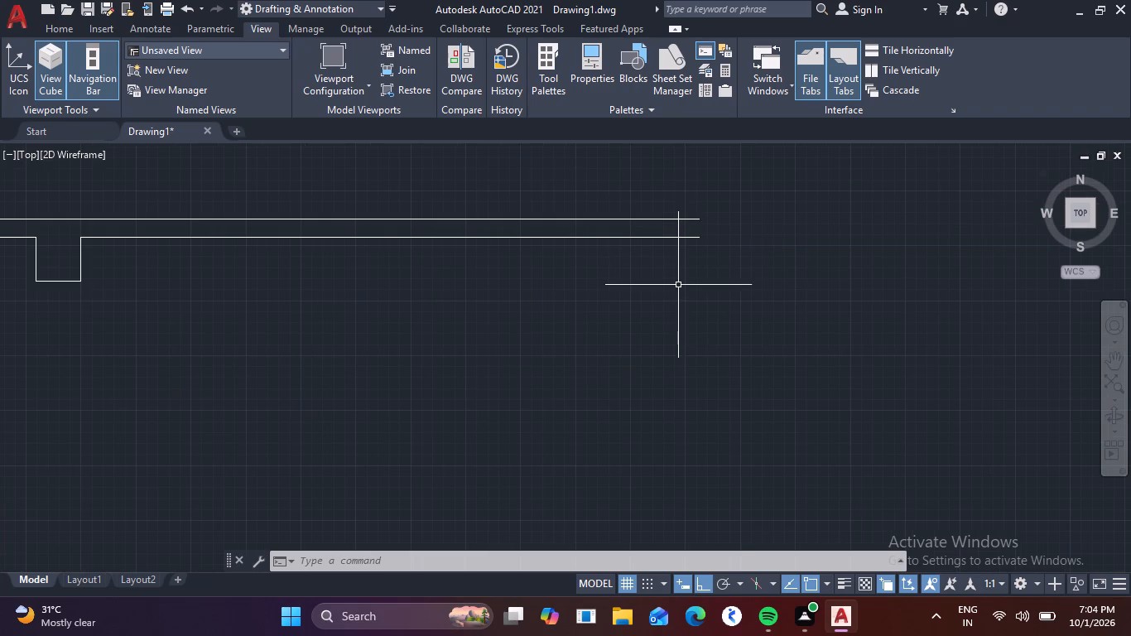
type("l")
key("space")
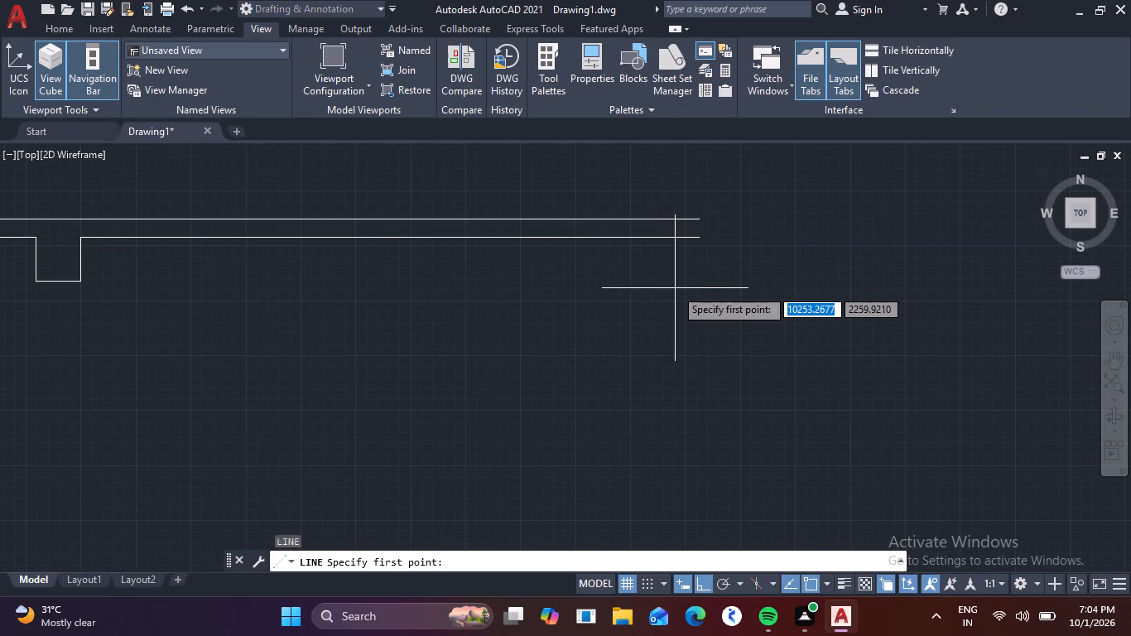
left_click(696, 221)
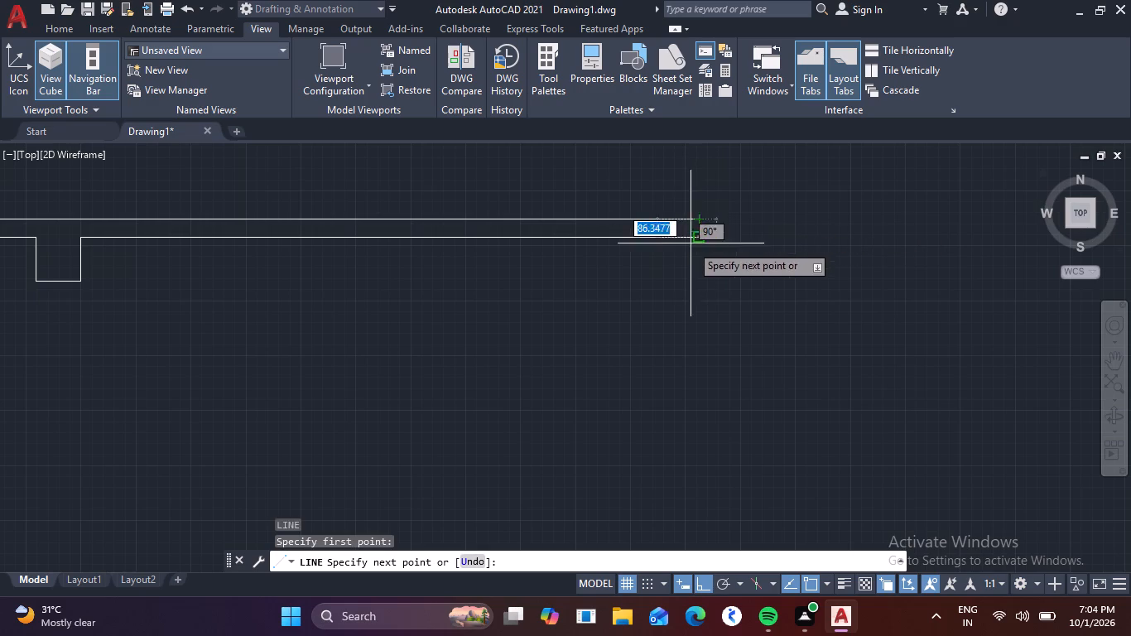
left_click(704, 238)
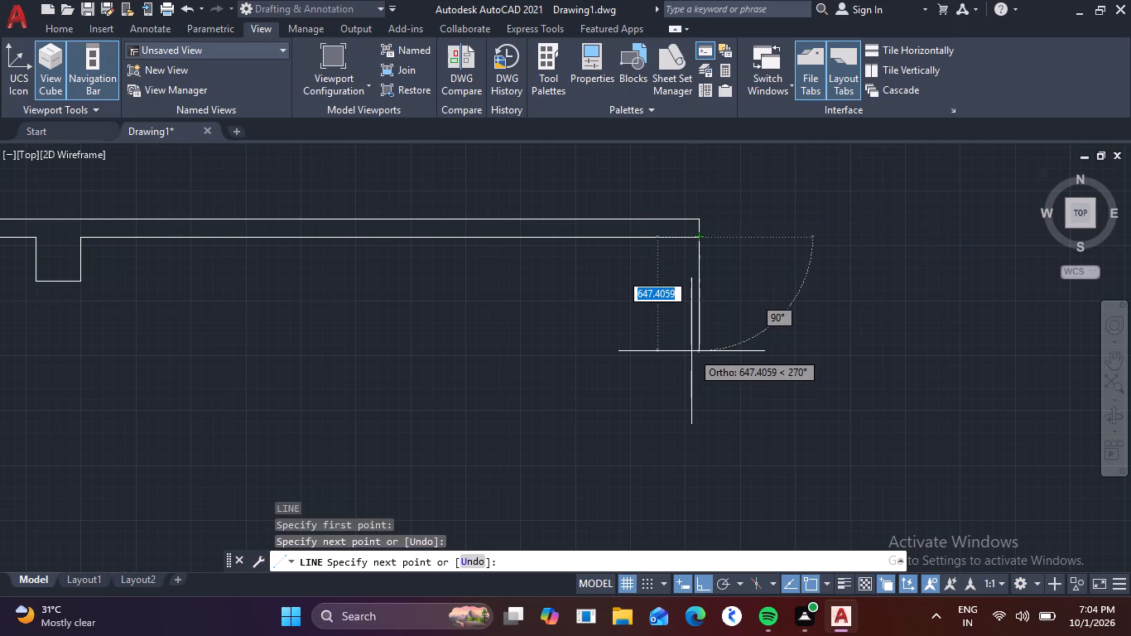
key("2")
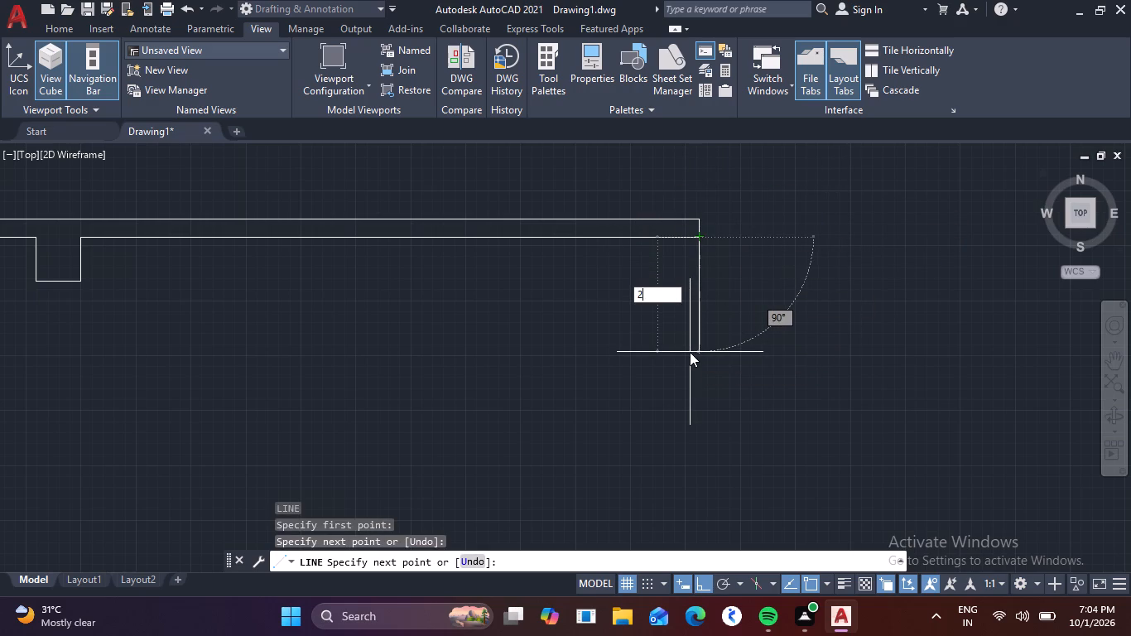
key("5")
key("0")
key("Return")
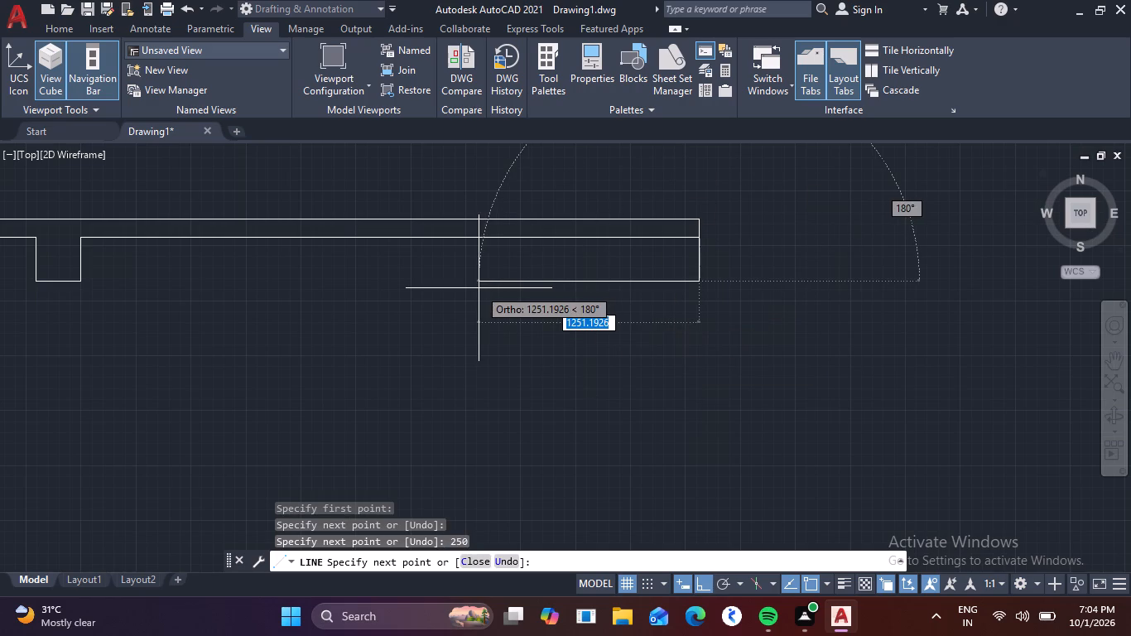
type("25")
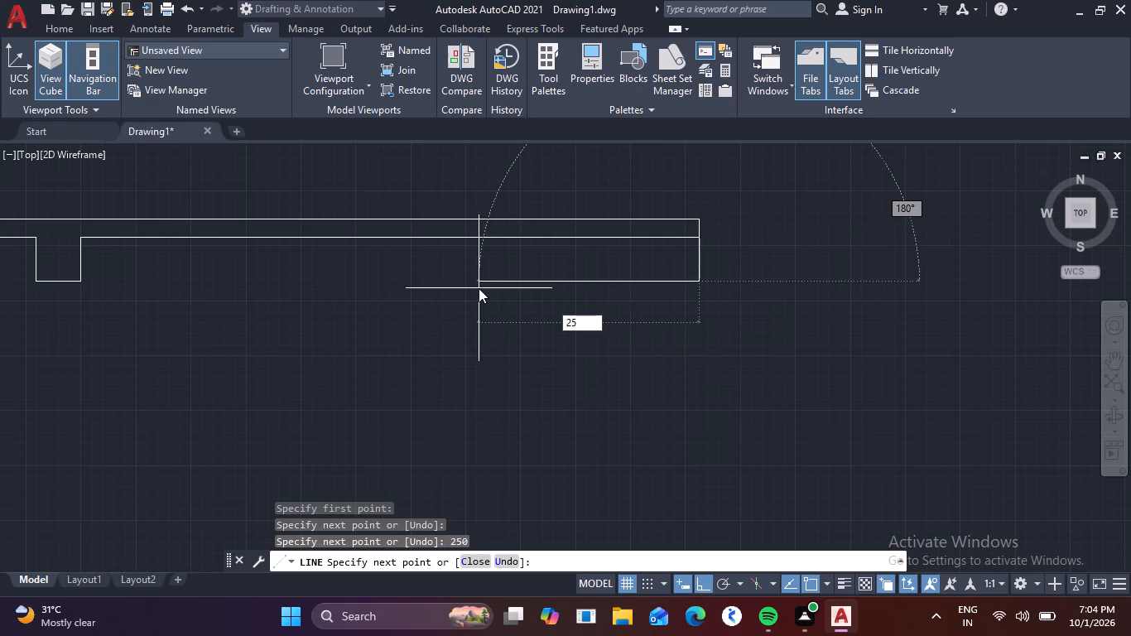
key("0")
key("Return")
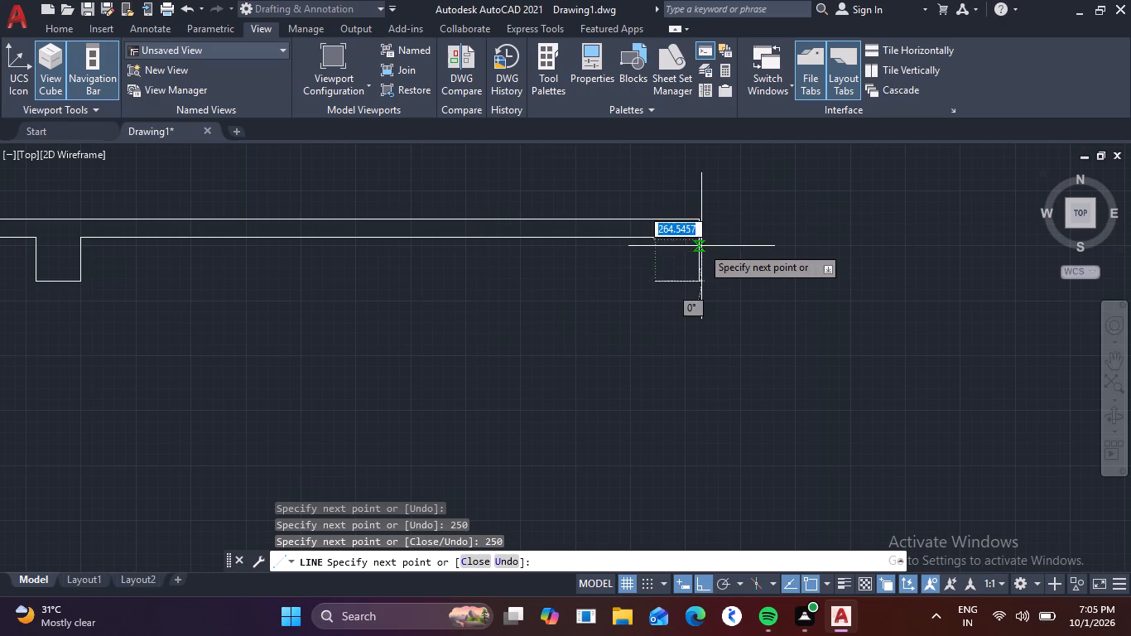
left_click(651, 233)
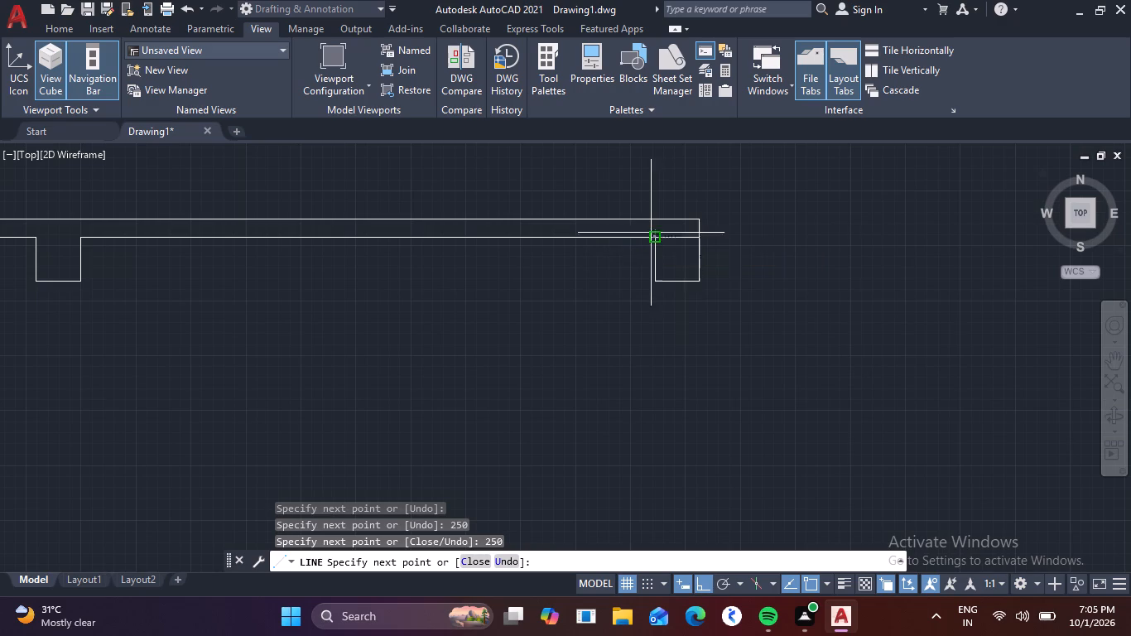
key("Escape")
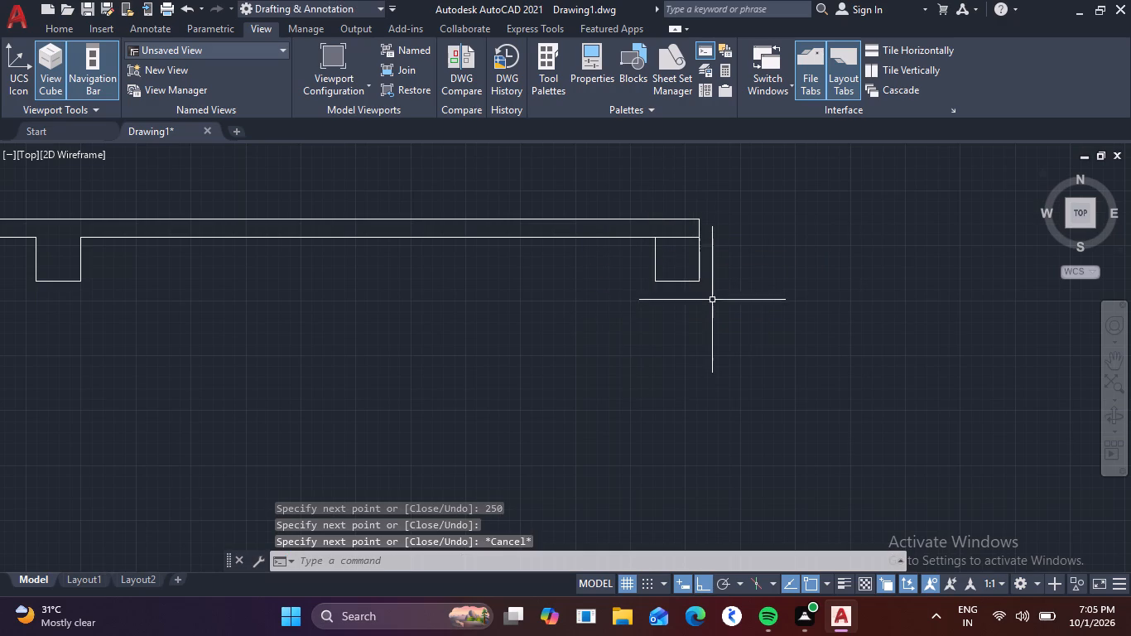
Draw a vertical line from the end beam's outer bottom corner down to the floor slab's top line.
key("l")
key("space")
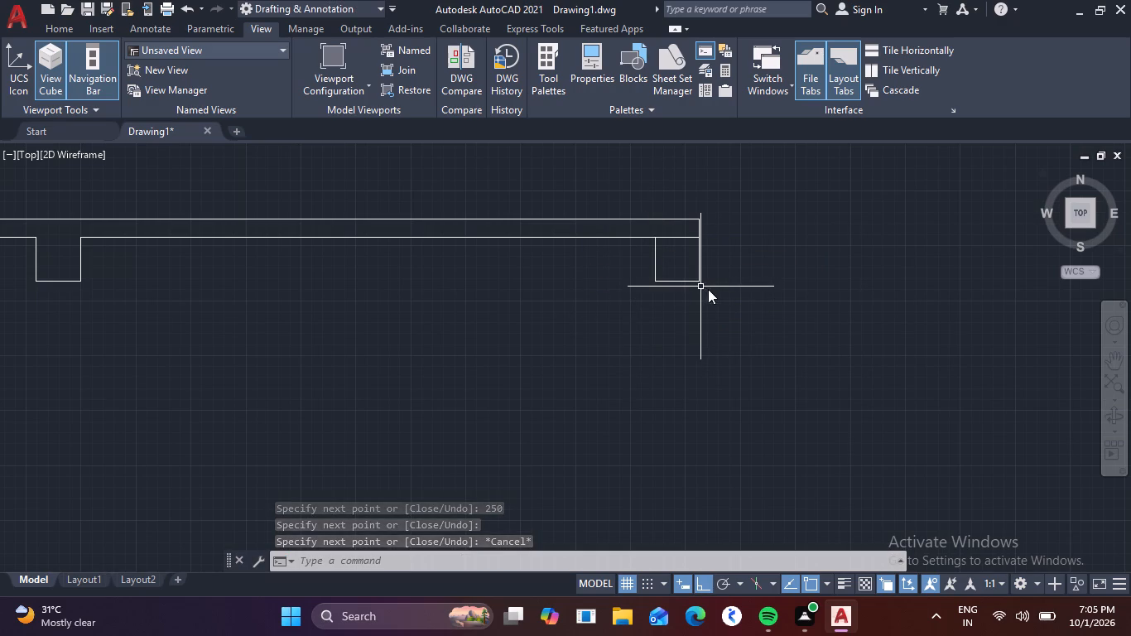
left_click(698, 282)
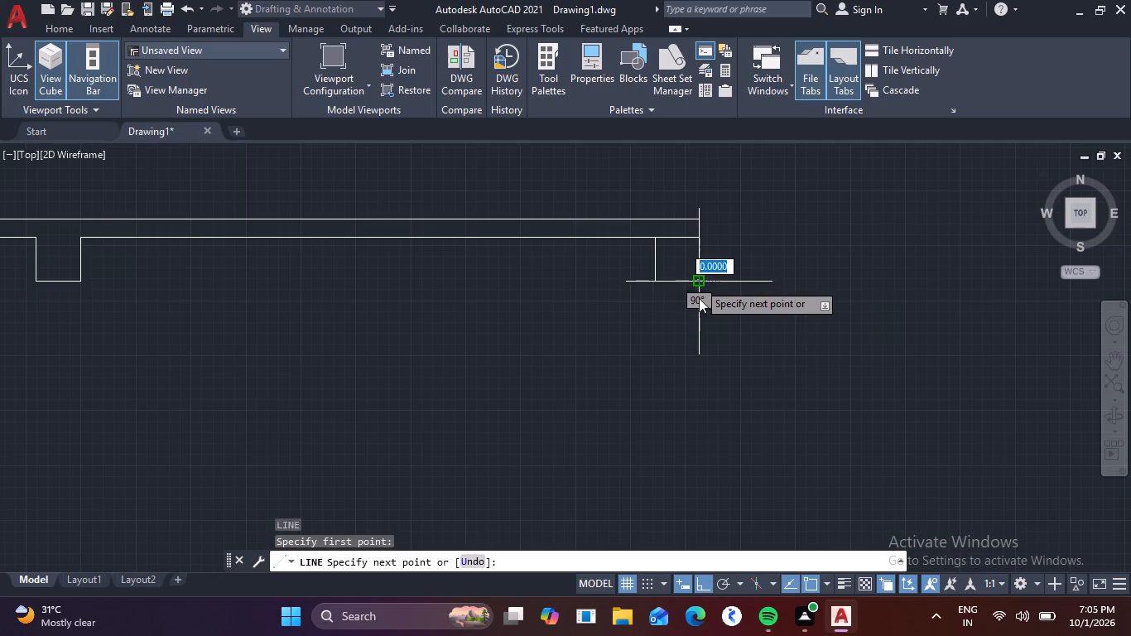
scroll(678, 363, "down", 4)
middle_click_drag(681, 379, 708, 291)
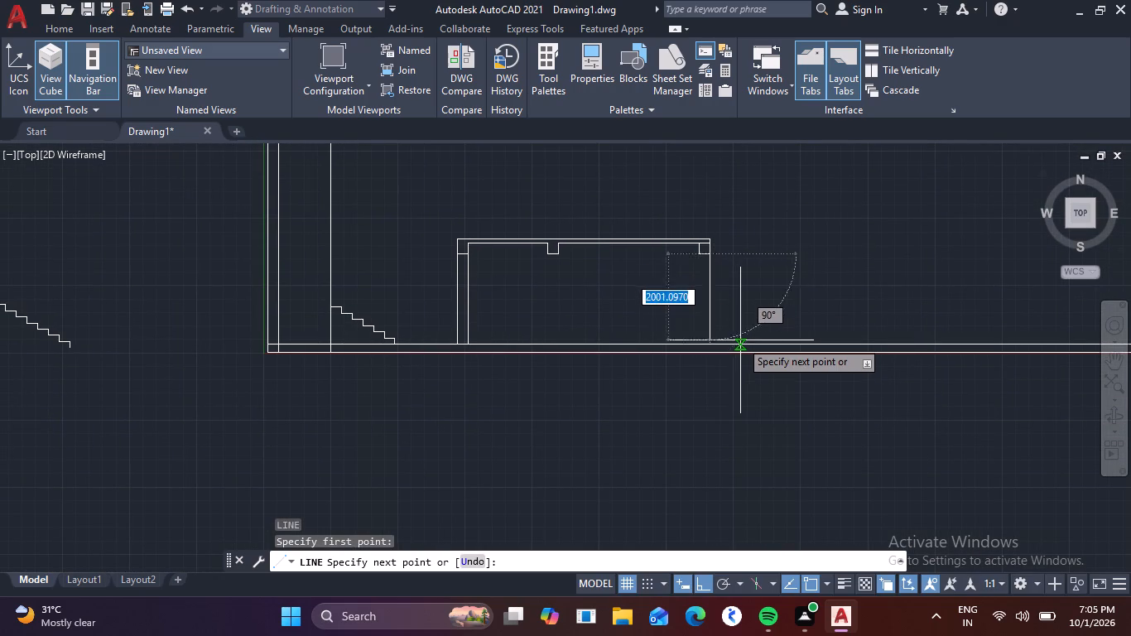
scroll(724, 343, "up", 2)
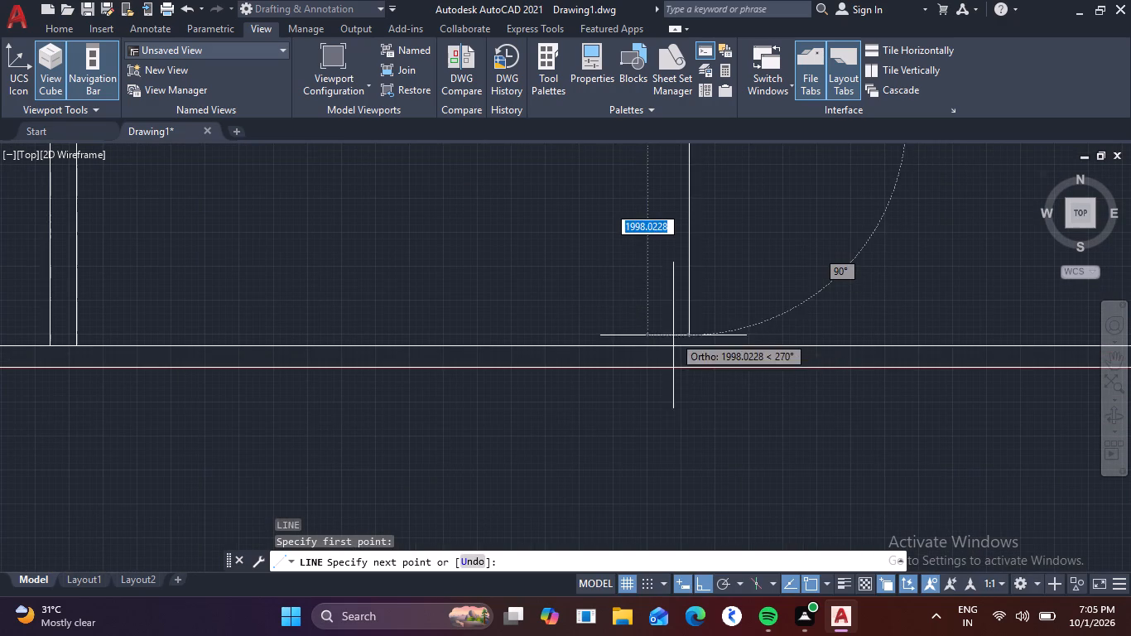
left_click(686, 342)
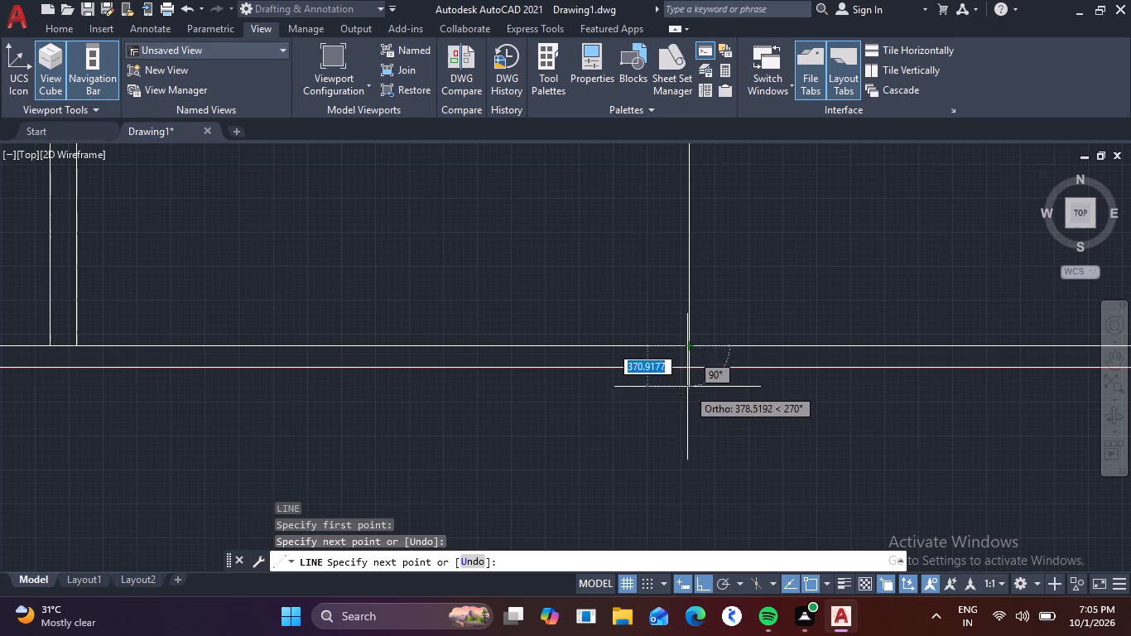
Draw a 250 mm wide, 250 mm deep beam below the floor slab under the upper slab's closed end, returning its inner side to the slab's top line.
left_click(685, 369)
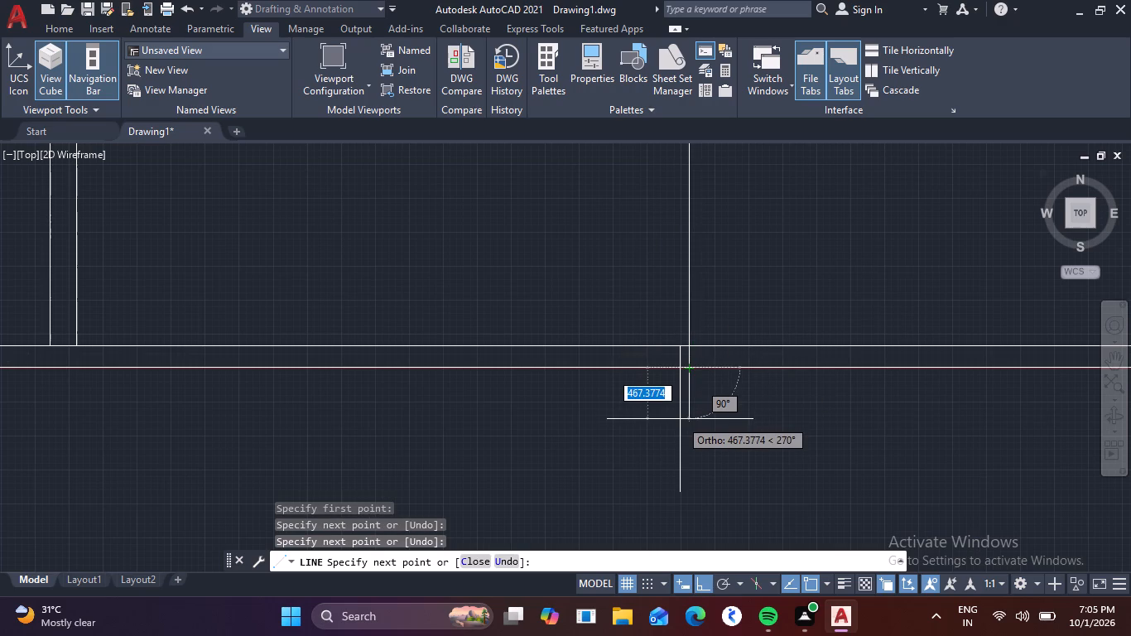
key("2")
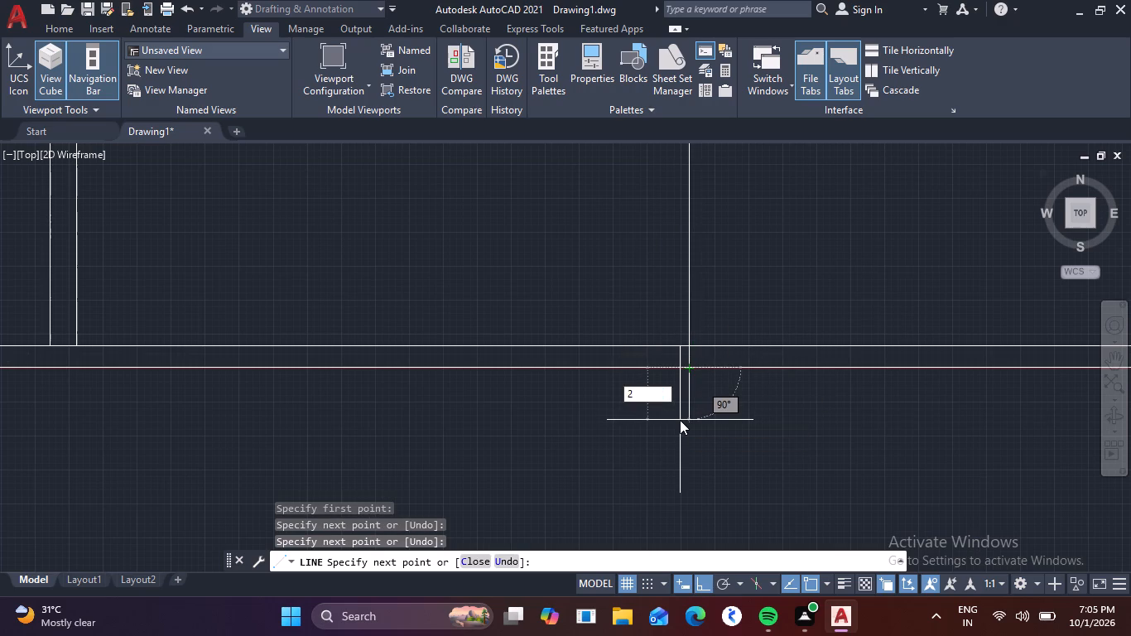
type("50")
key("Return")
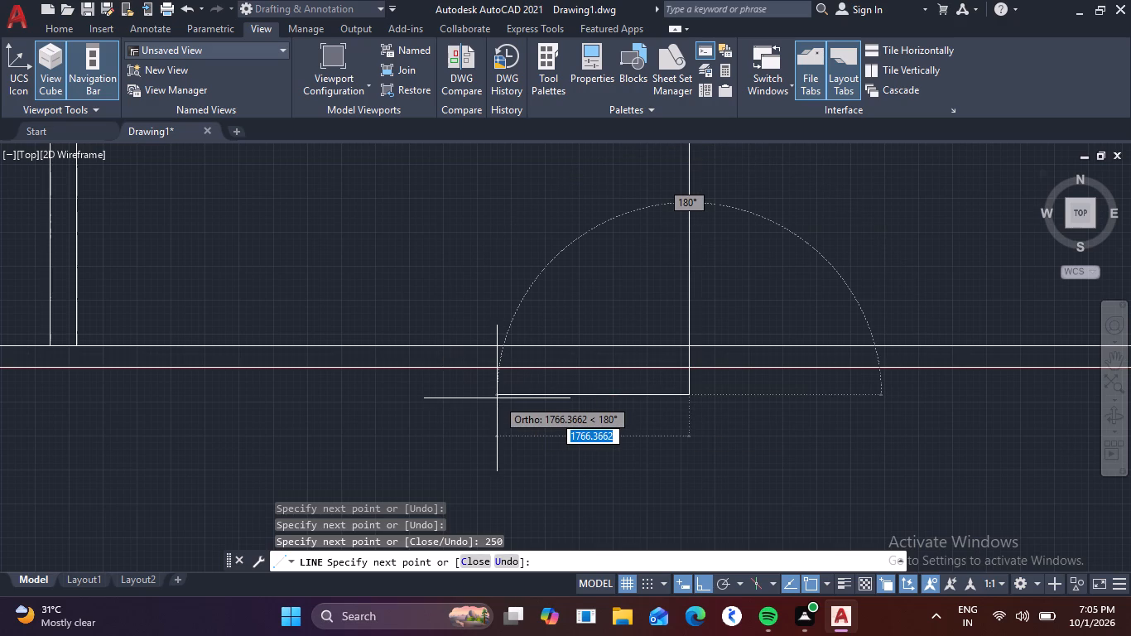
type("25")
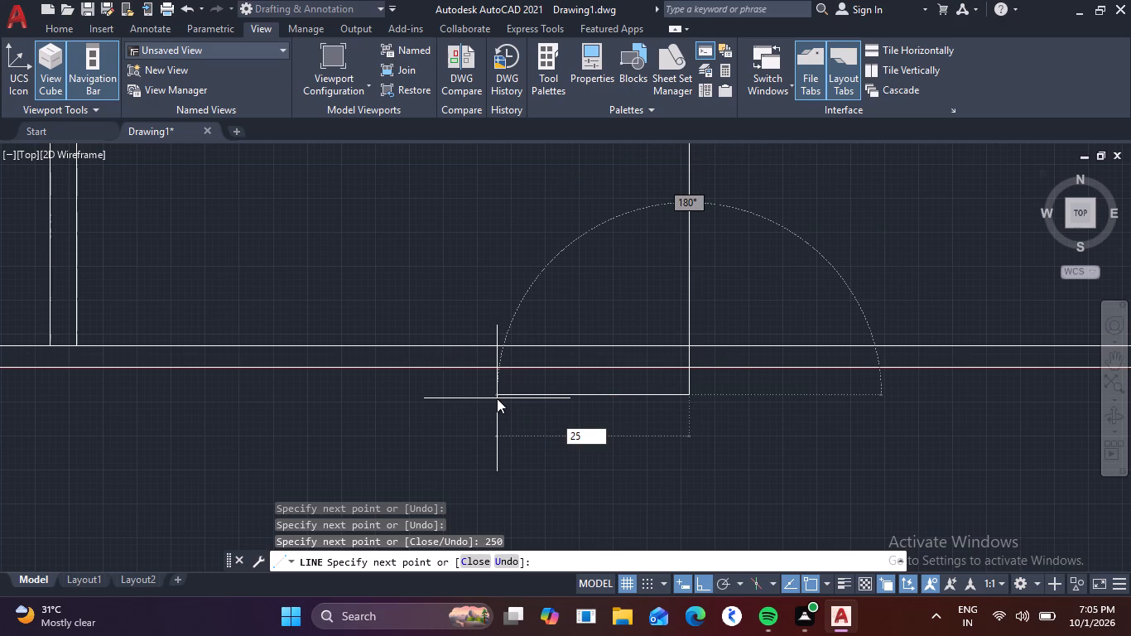
key("0")
key("Return")
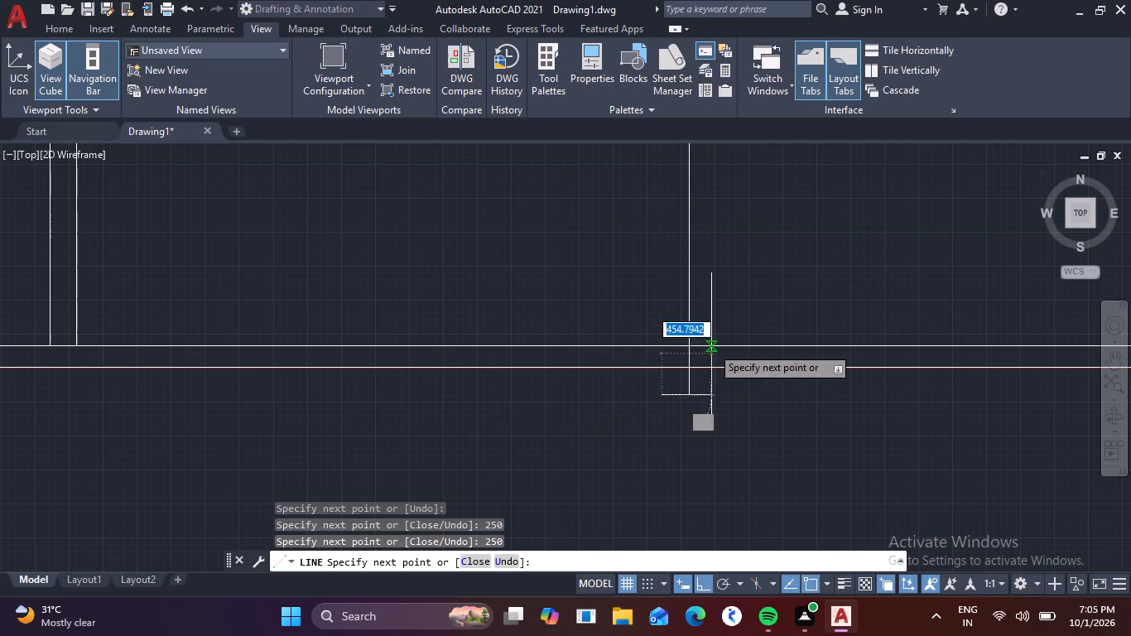
left_click(660, 343)
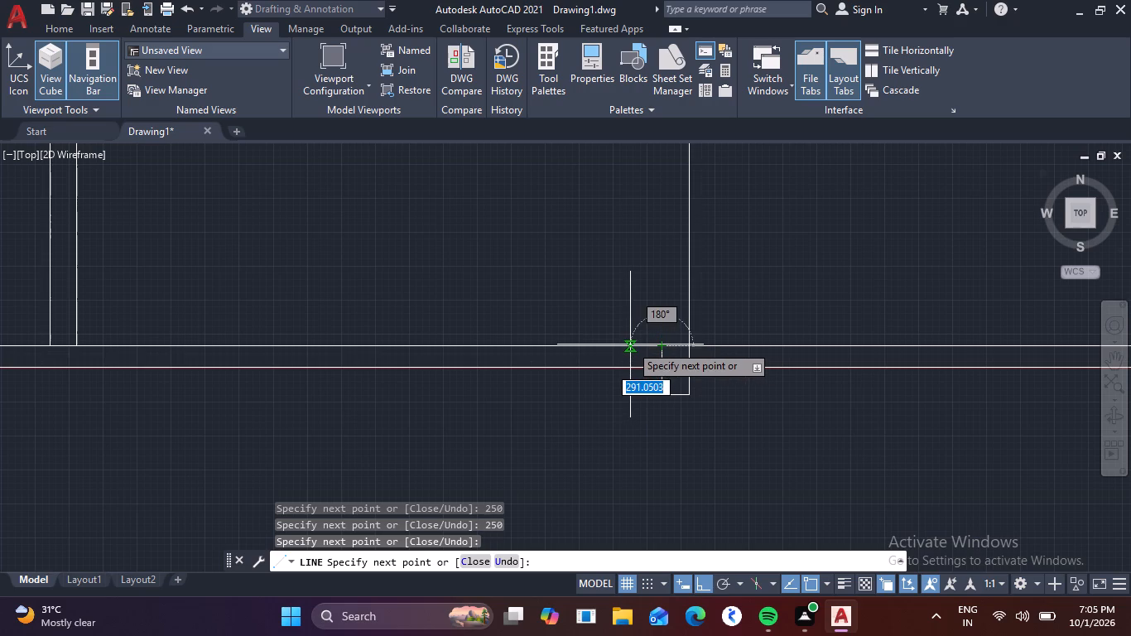
Continue the line 250 mm inward along the floor slab's top, up to the upper beams' underside level, and across to the opposite wall's inner face.
key("2")
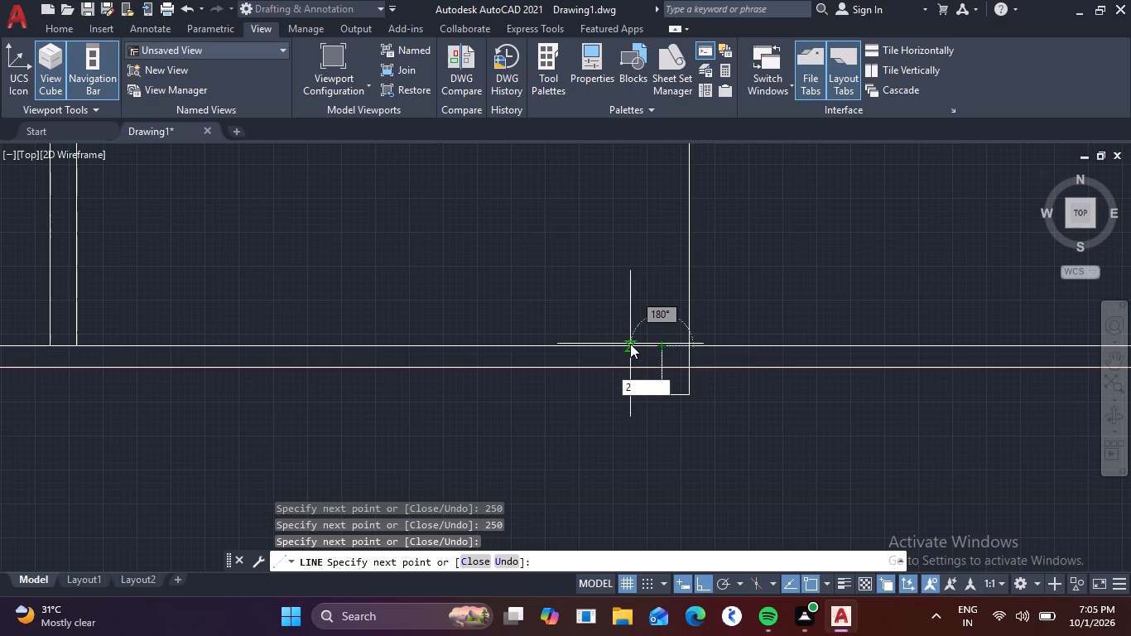
key("5")
key("0")
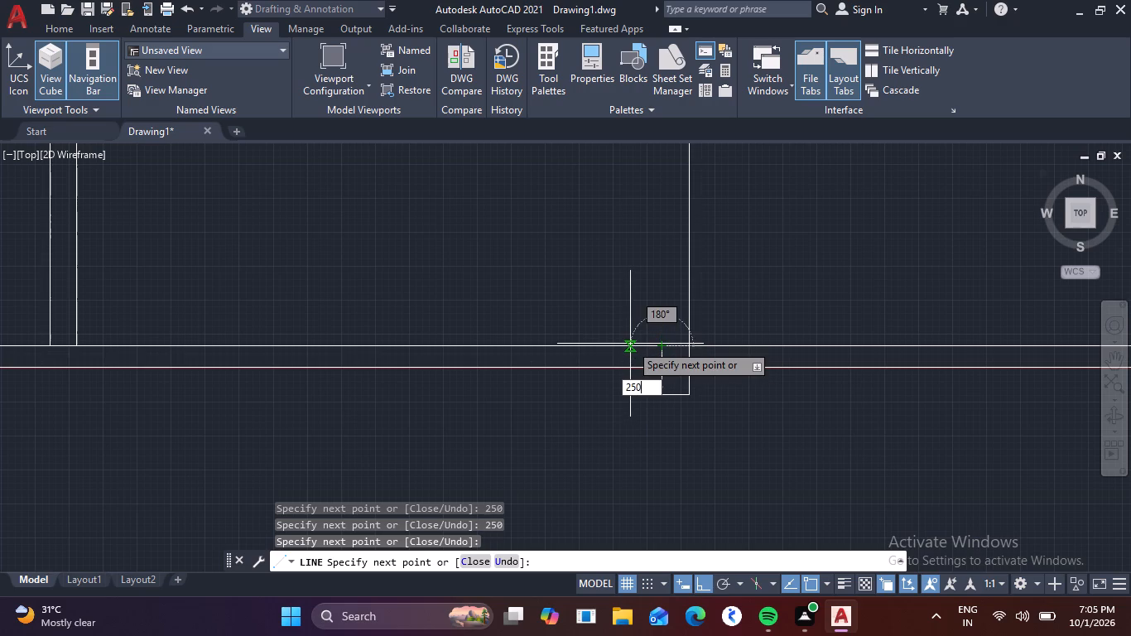
key("Return")
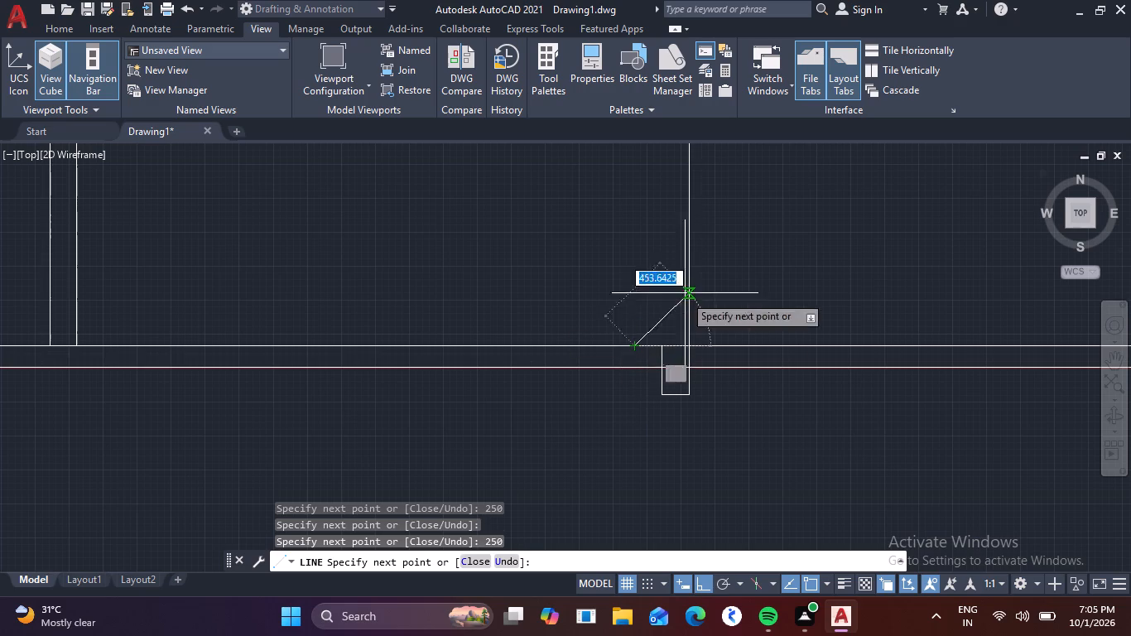
middle_click_drag(653, 234, 635, 388)
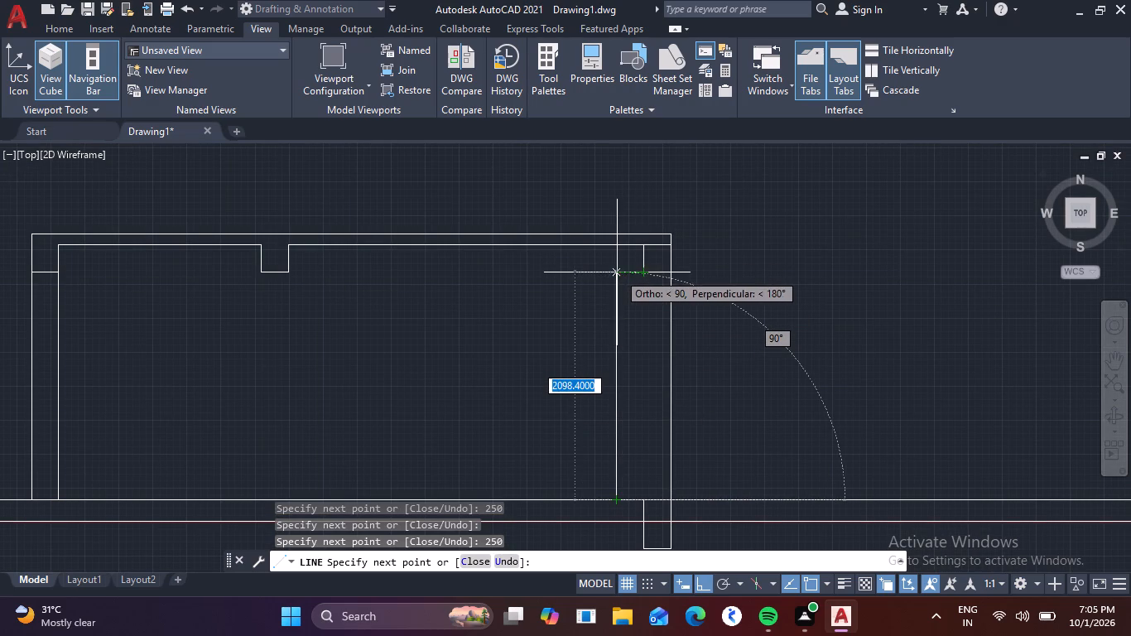
left_click(621, 272)
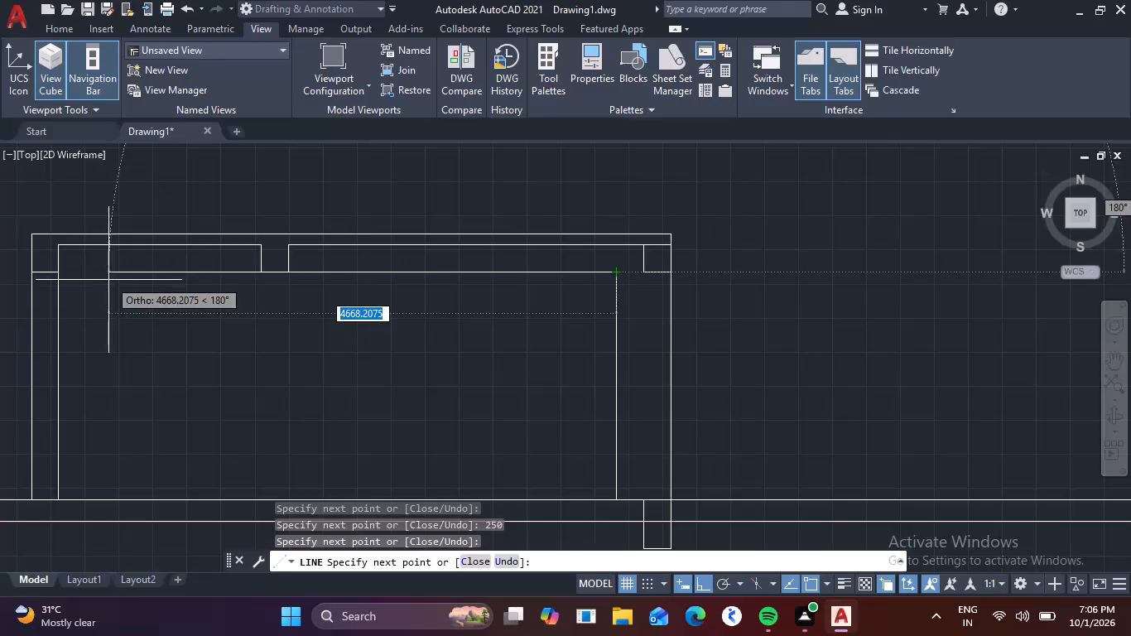
left_click(56, 273)
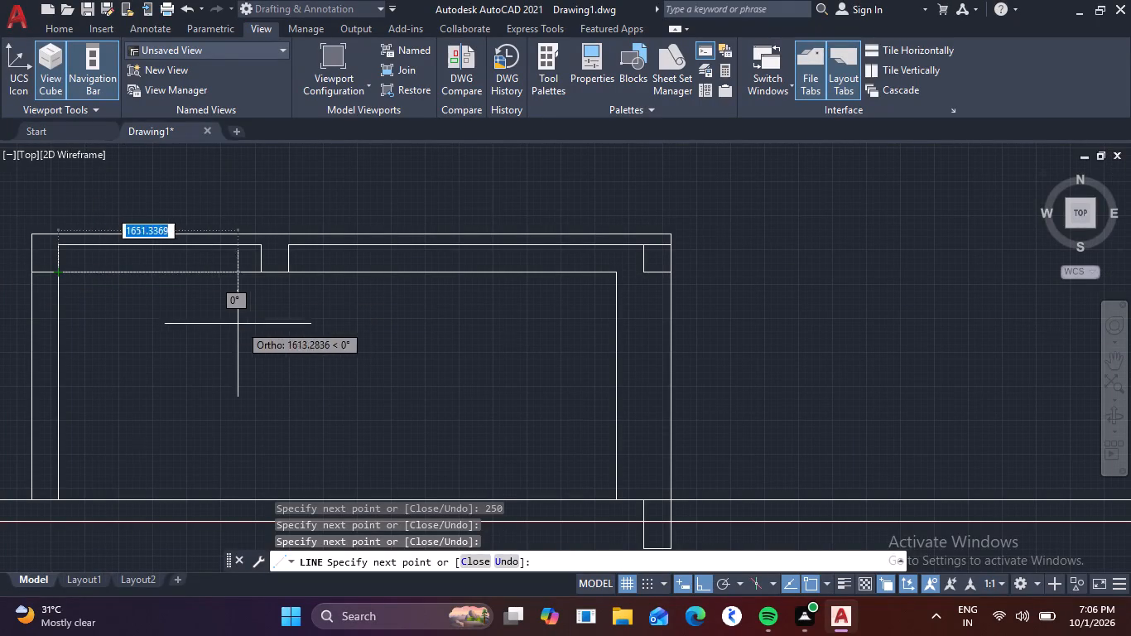
key("Escape")
Trim the floor slab's top and underside lines across the new beam below the end wall.
scroll(269, 346, "down", 3)
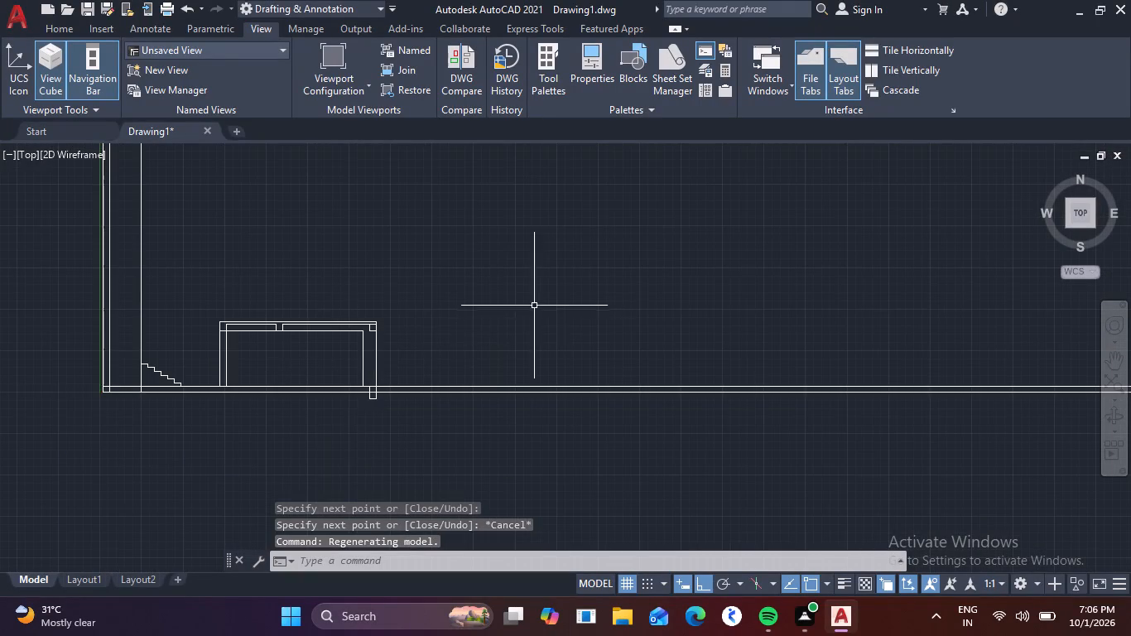
middle_click_drag(520, 311, 750, 272)
scroll(549, 282, "up", 1)
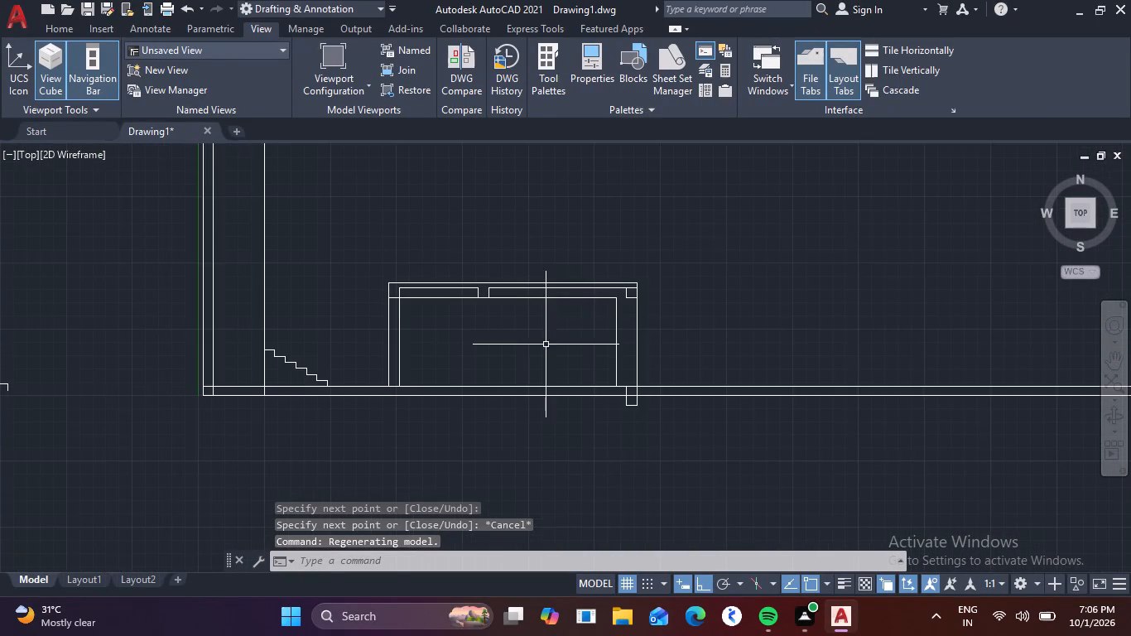
scroll(632, 378, "up", 1)
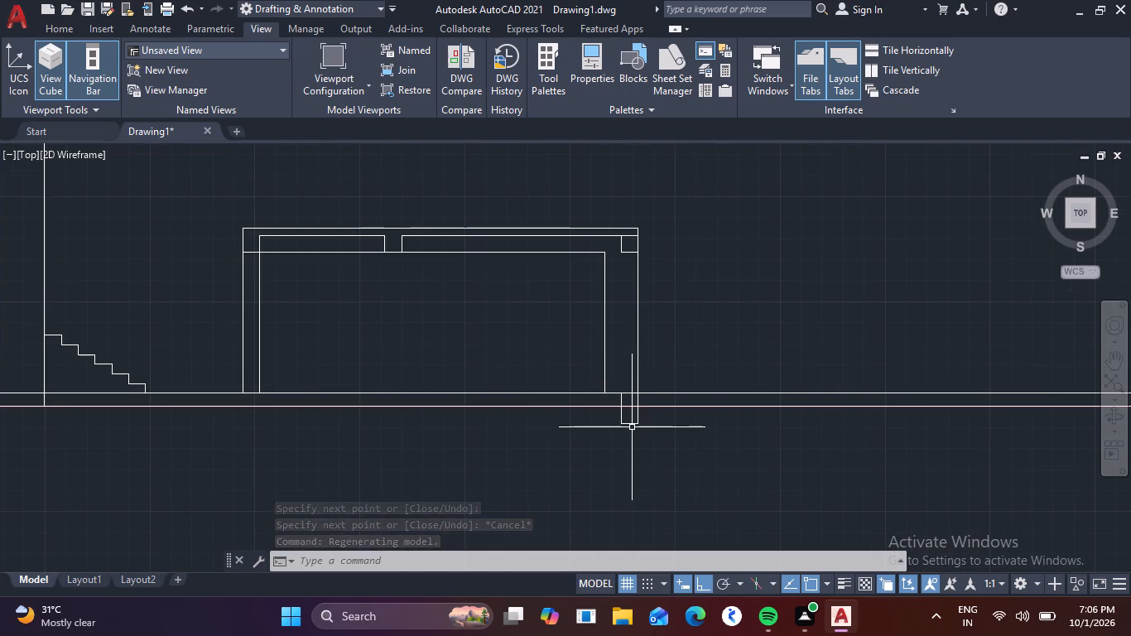
type("tr")
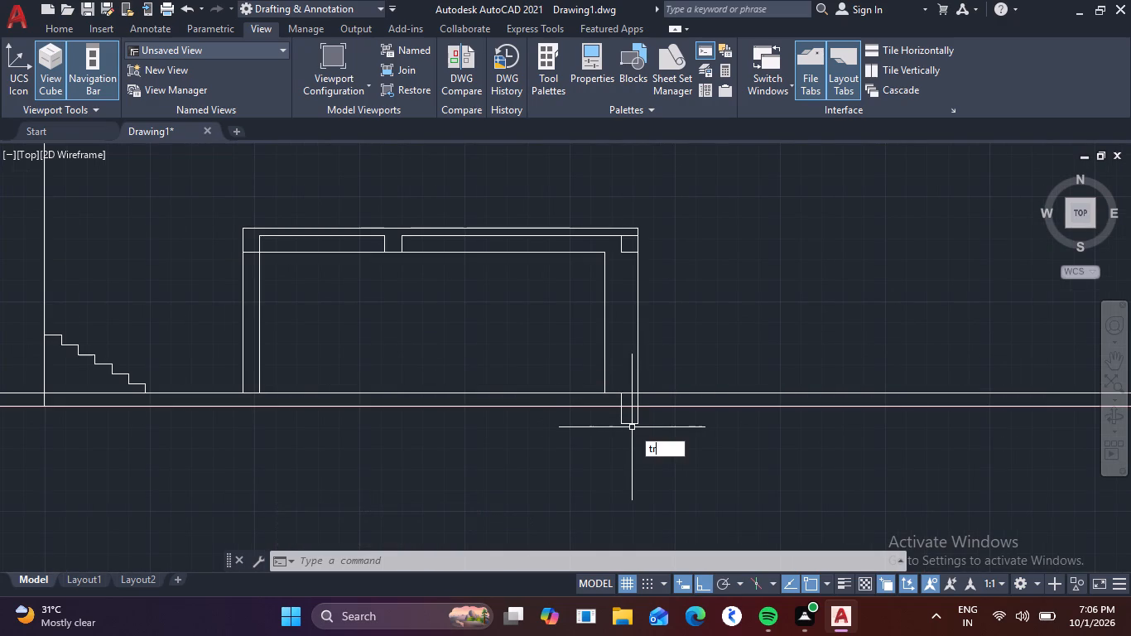
key("space")
scroll(624, 403, "up", 2)
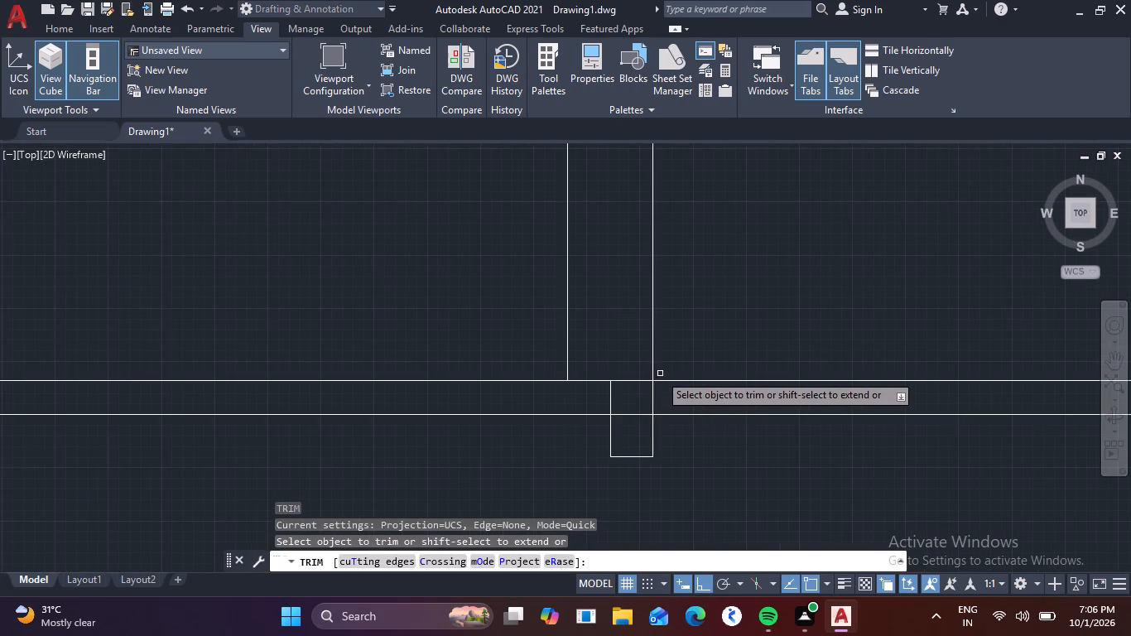
left_click_drag(633, 372, 631, 429)
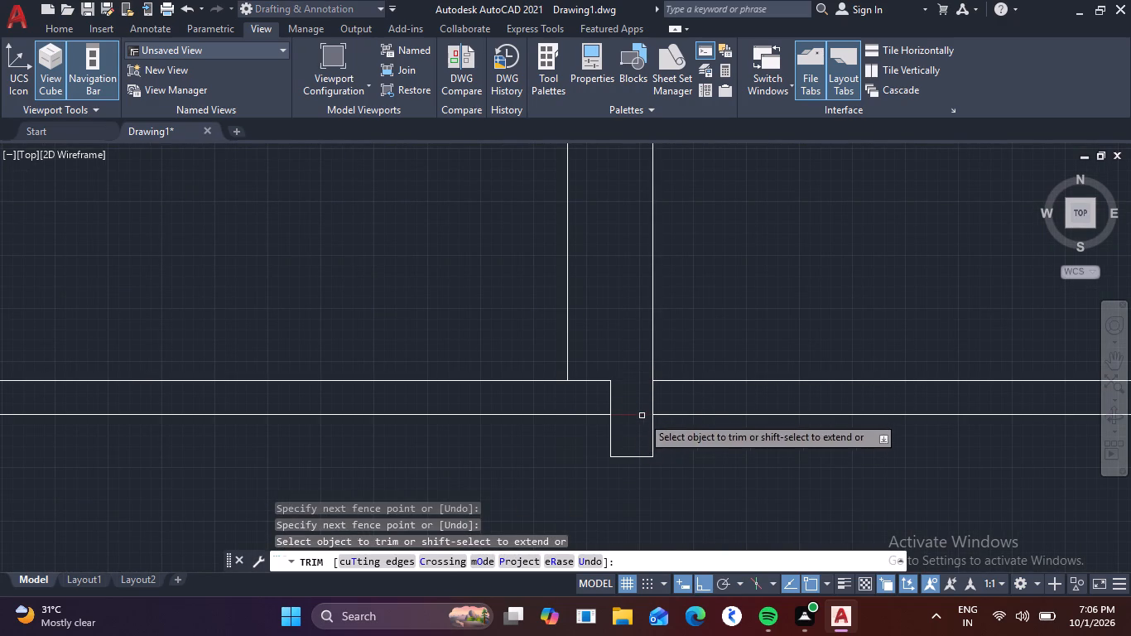
key("Escape")
scroll(548, 417, "down", 1)
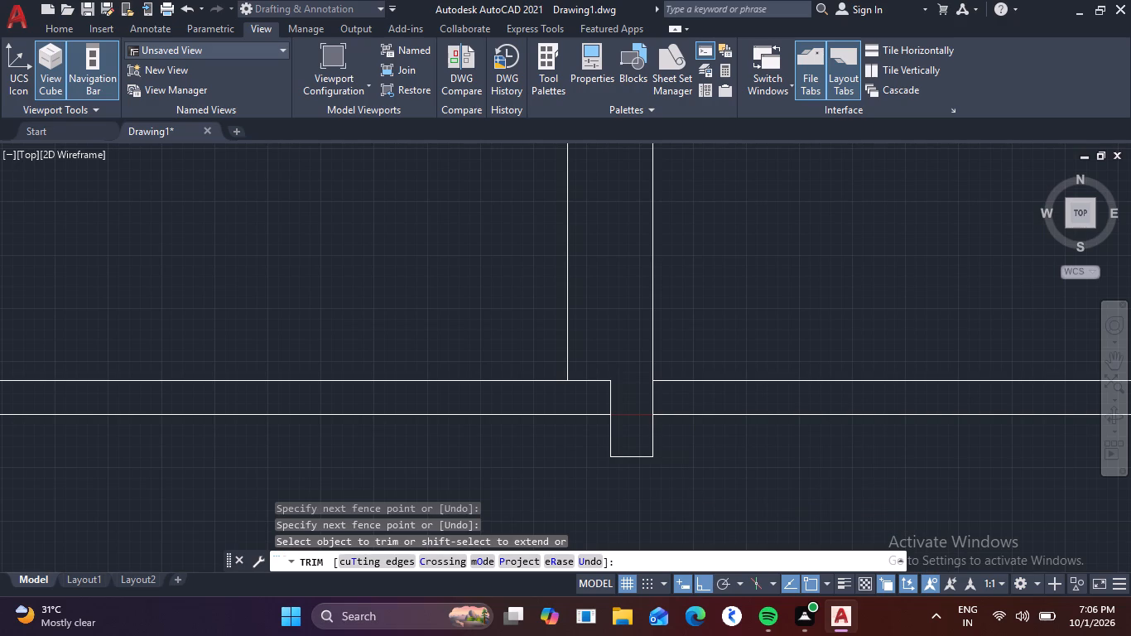
scroll(539, 409, "down", 1)
key("Escape")
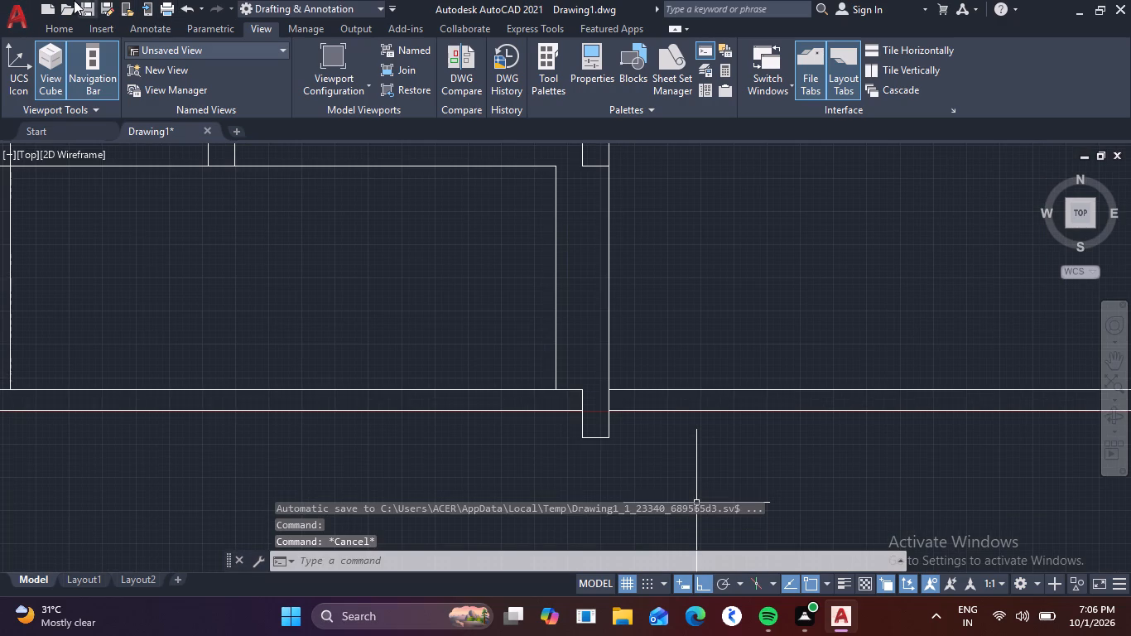
Draw a 250 mm wide, 250 mm deep beam below the floor slab under the wall nearest the stairs, with both sides reaching the slab's top line.
scroll(64, 0, "down", 2)
scroll(229, 196, "down", 1)
middle_click_drag(233, 198, 354, 228)
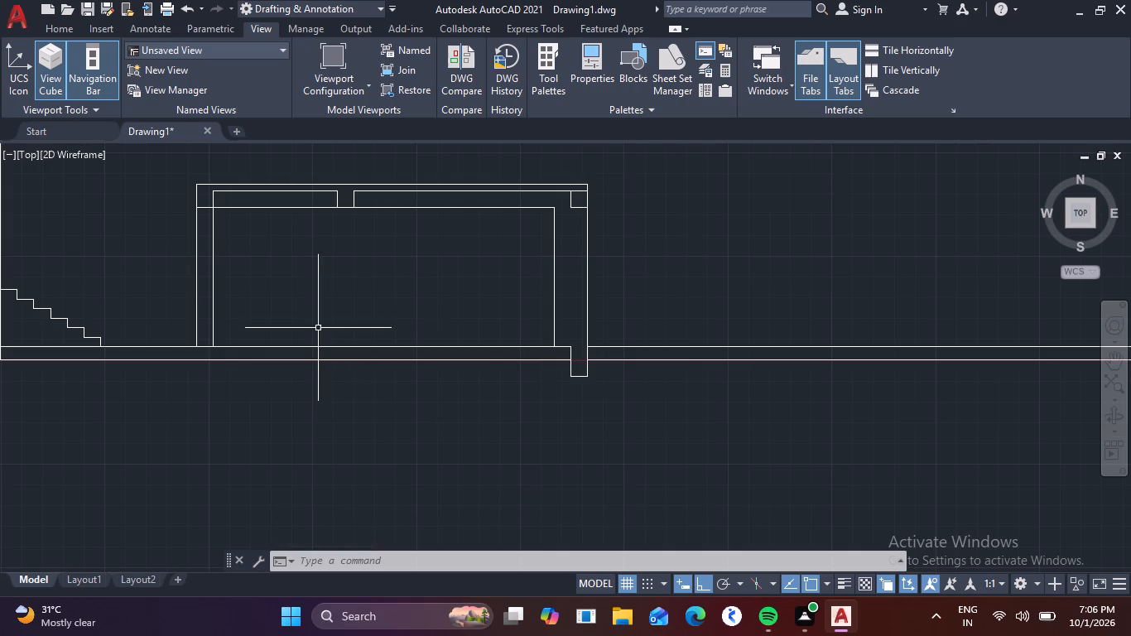
scroll(318, 328, "up", 3)
middle_click_drag(316, 306, 748, 249)
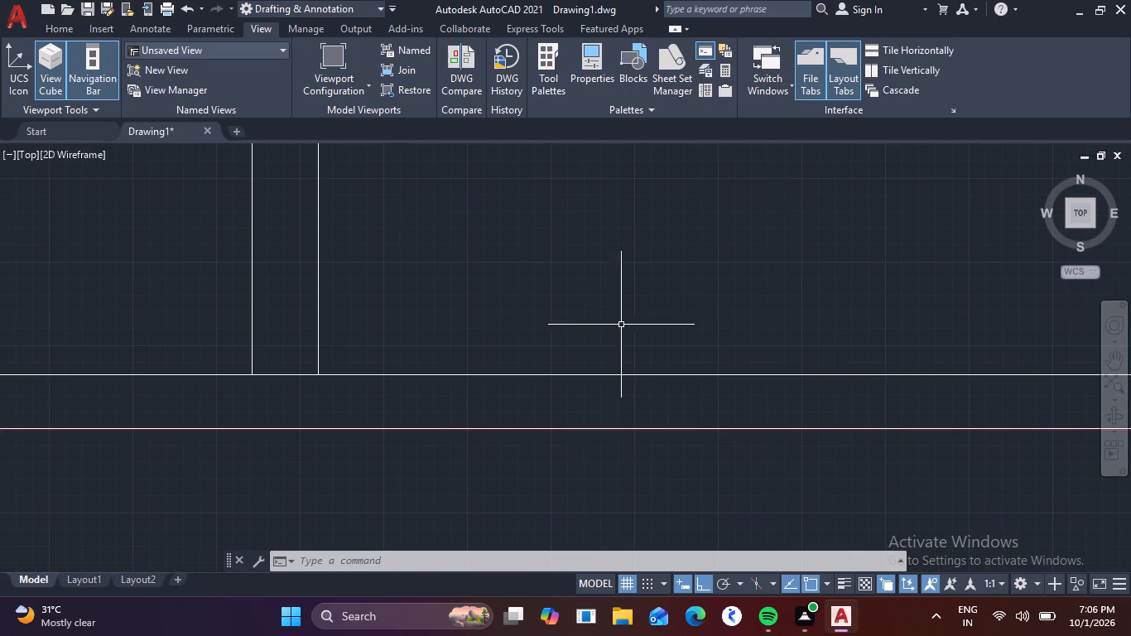
type("l")
key("space")
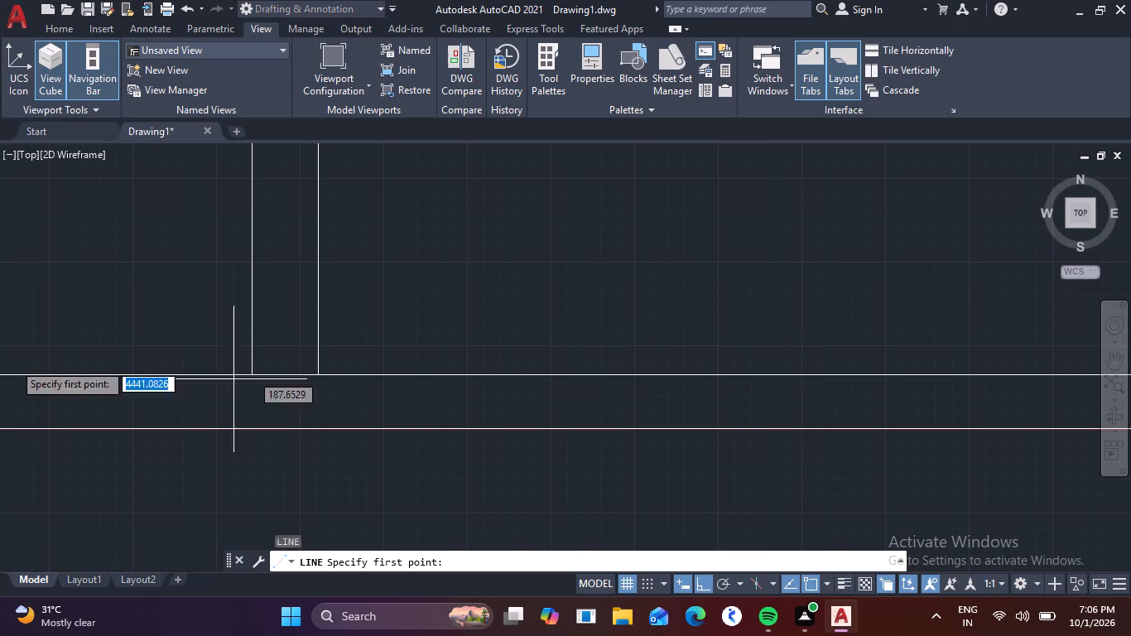
left_click(320, 372)
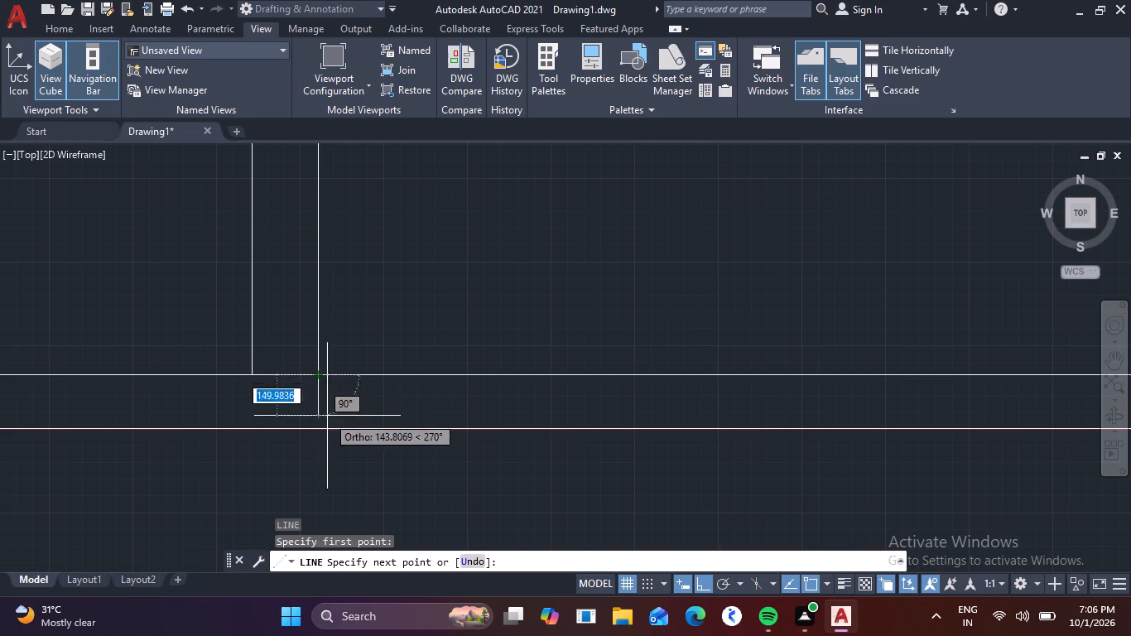
left_click(317, 431)
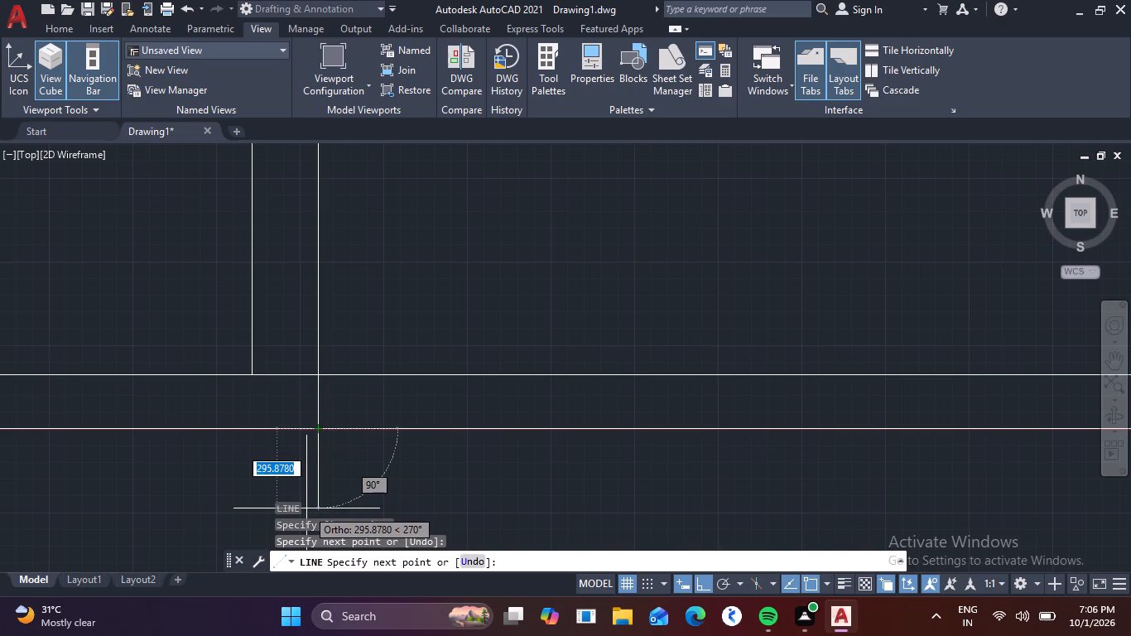
type("250")
key("Return")
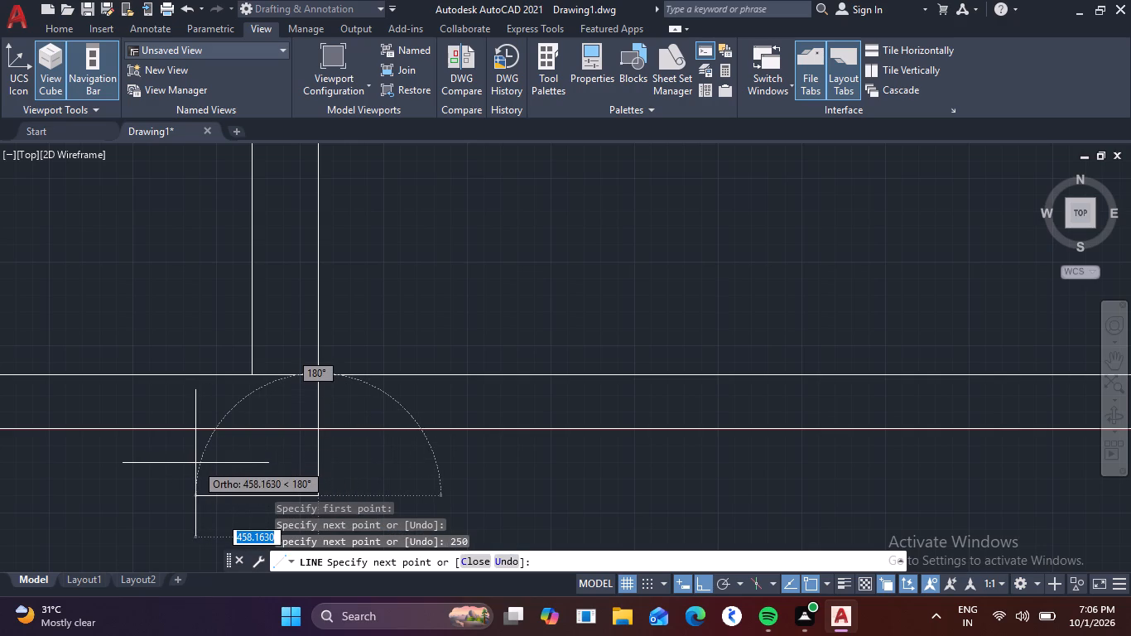
type("250")
key("Return")
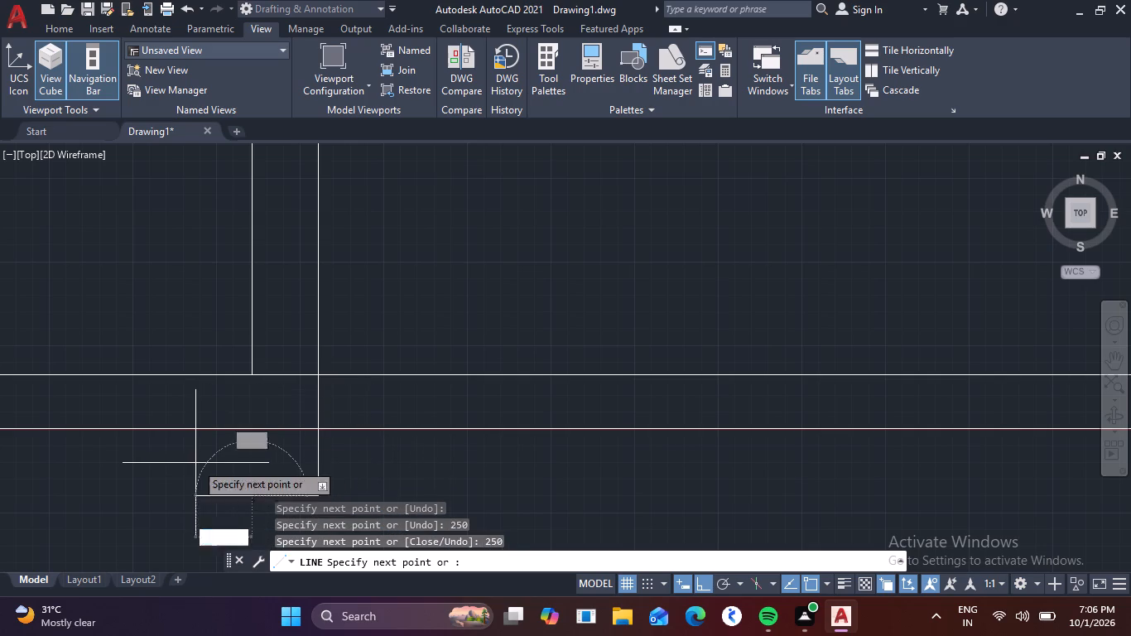
left_click(248, 432)
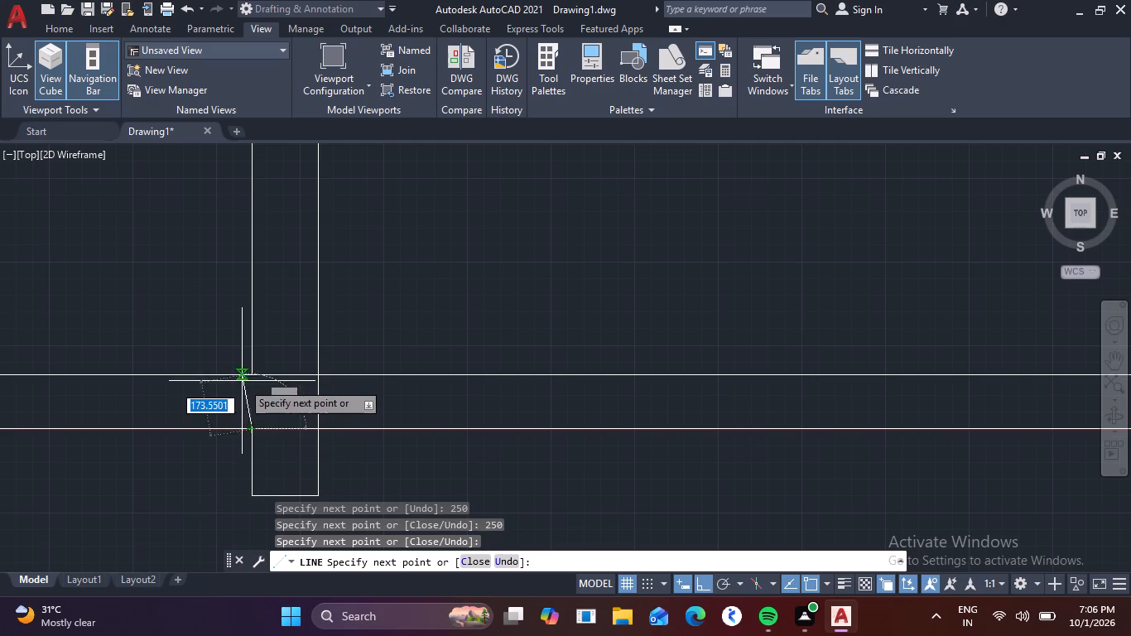
left_click(248, 373)
key("Escape")
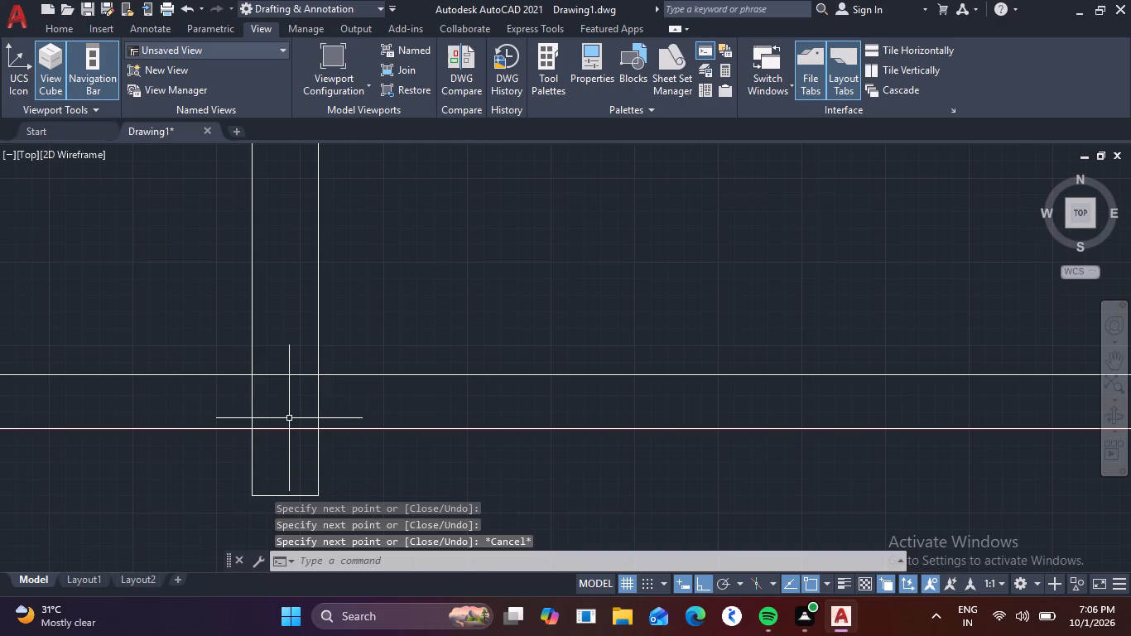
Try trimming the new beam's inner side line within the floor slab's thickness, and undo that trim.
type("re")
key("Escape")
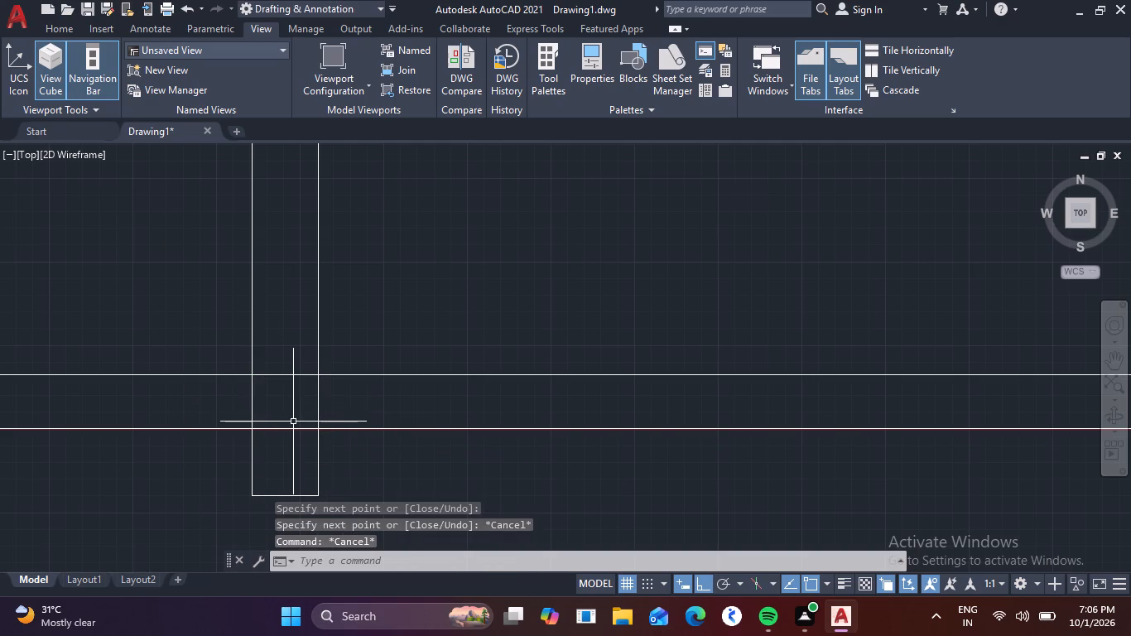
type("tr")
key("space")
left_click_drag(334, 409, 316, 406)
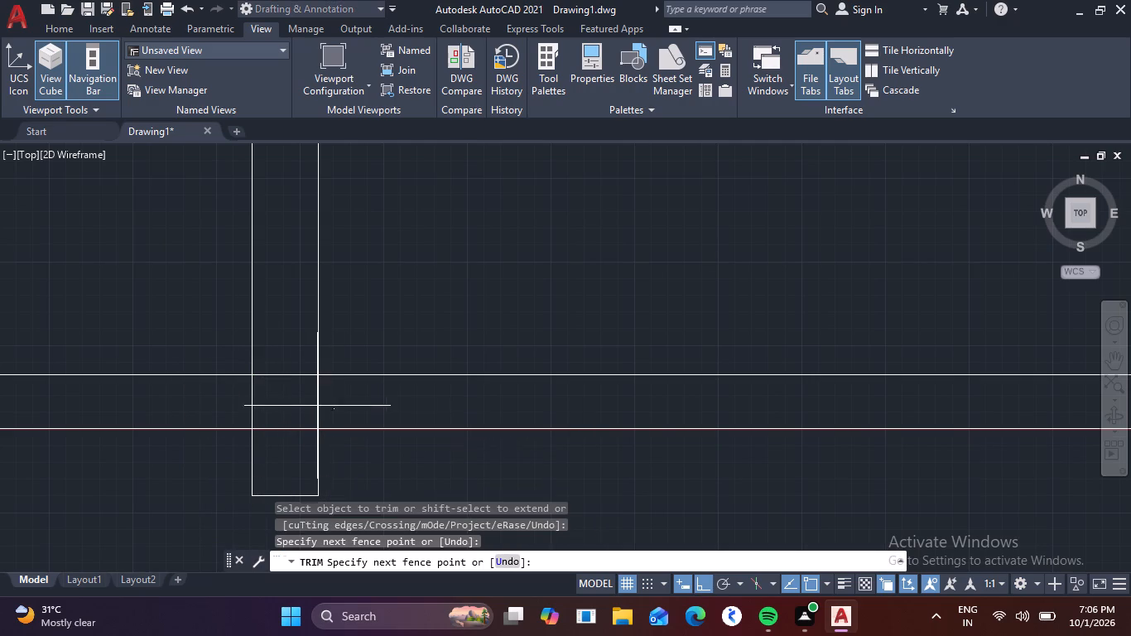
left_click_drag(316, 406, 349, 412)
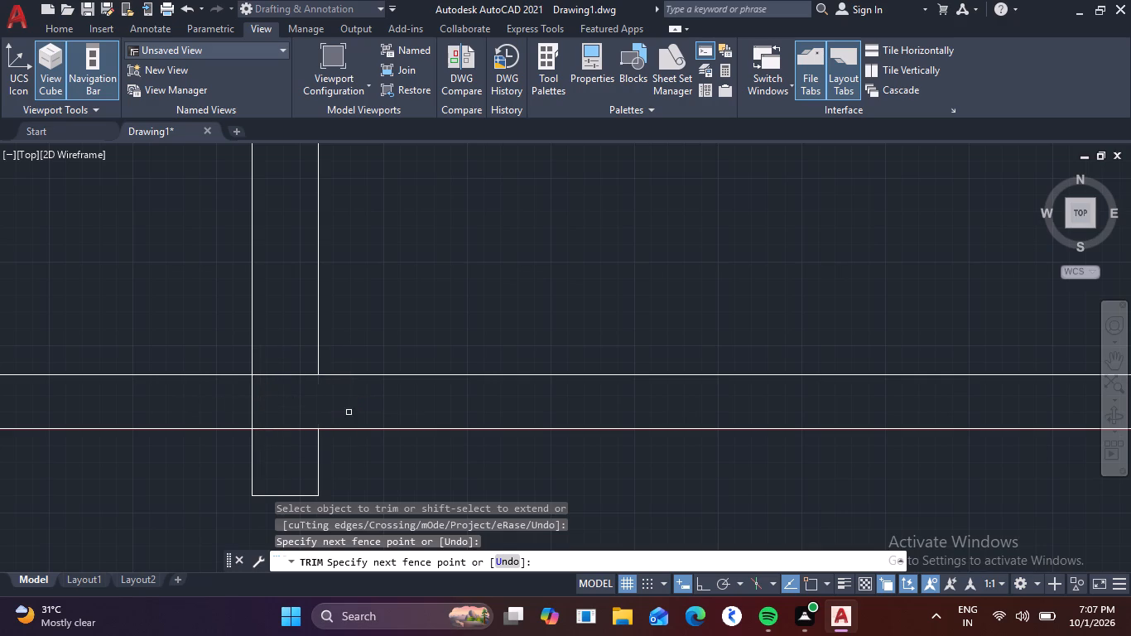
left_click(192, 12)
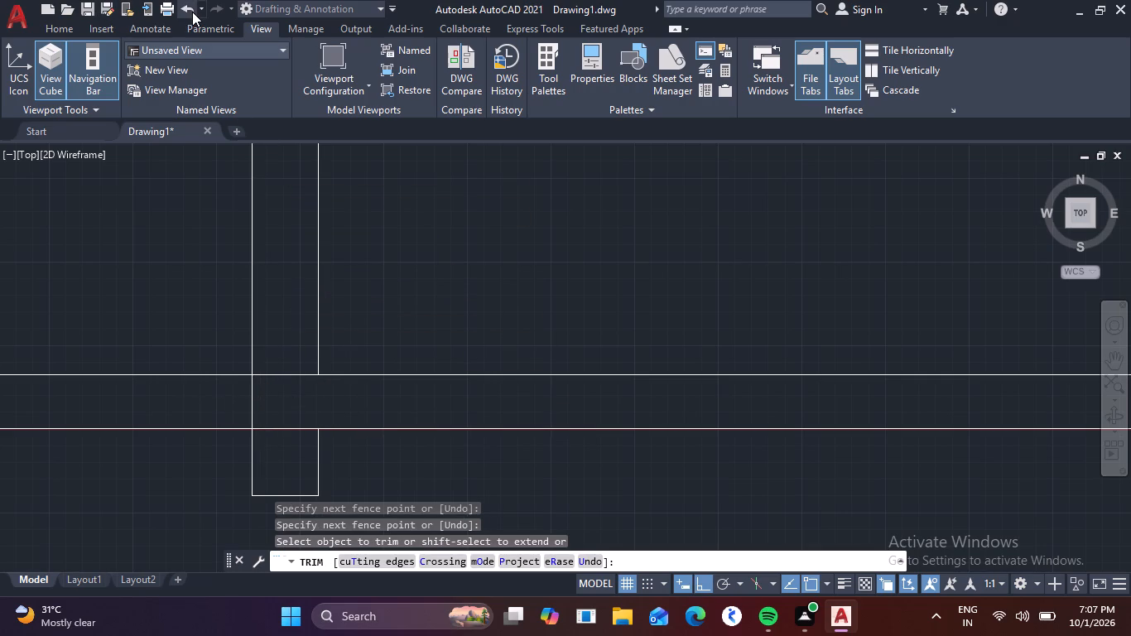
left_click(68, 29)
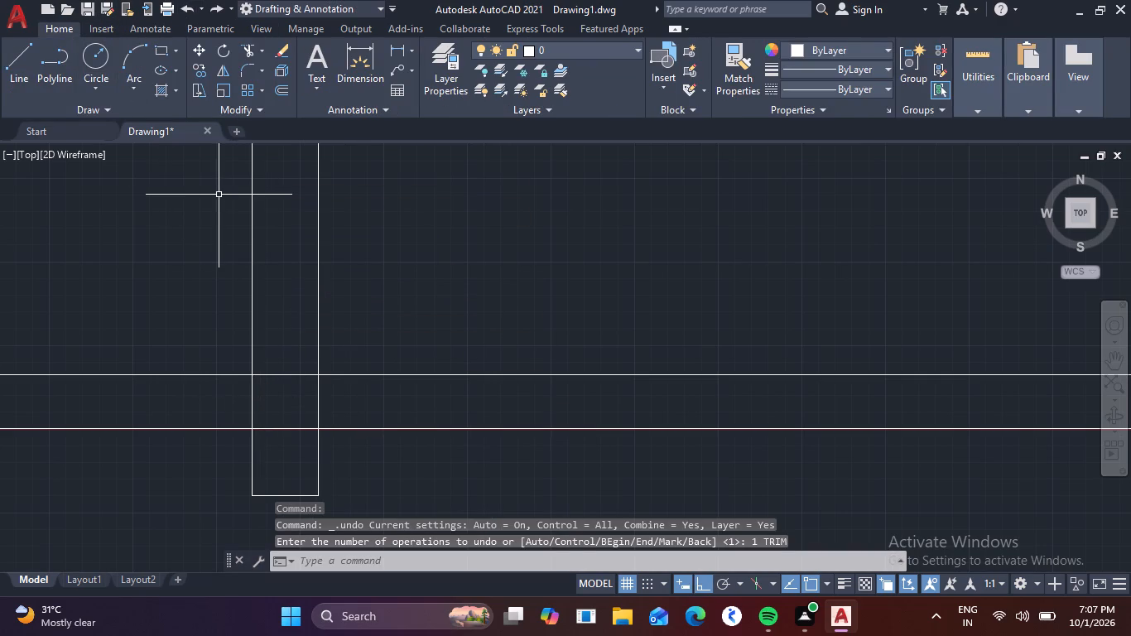
Trim the floor slab's top and underside lines across the beam below the wall nearest the stairs.
type("tr")
key("space")
left_click_drag(279, 359, 281, 439)
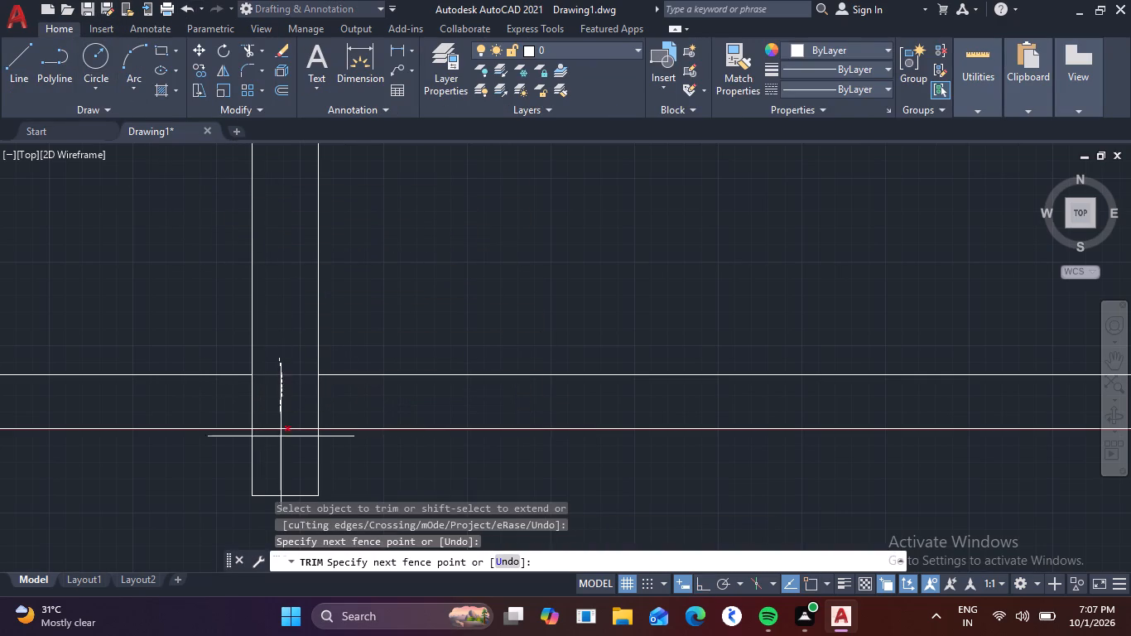
left_click_drag(281, 439, 280, 460)
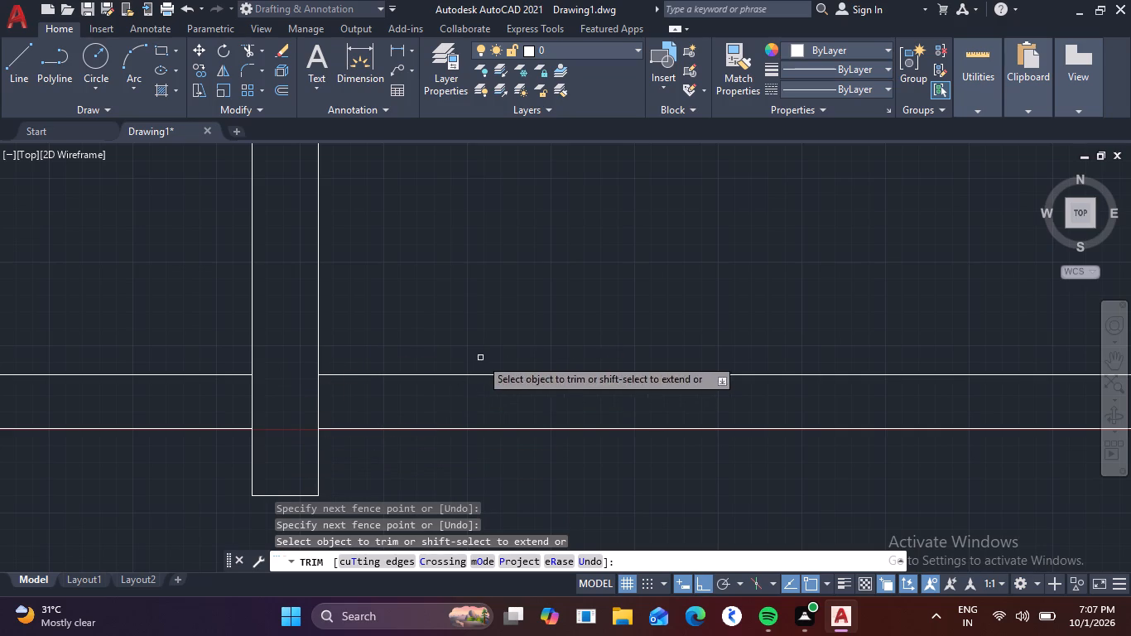
key("Escape")
With ortho off, draw a sloped polyline under the steps from the foot of the top riser to the foot of the fifth riser.
scroll(503, 290, "down", 3)
middle_click_drag(561, 260, 609, 307)
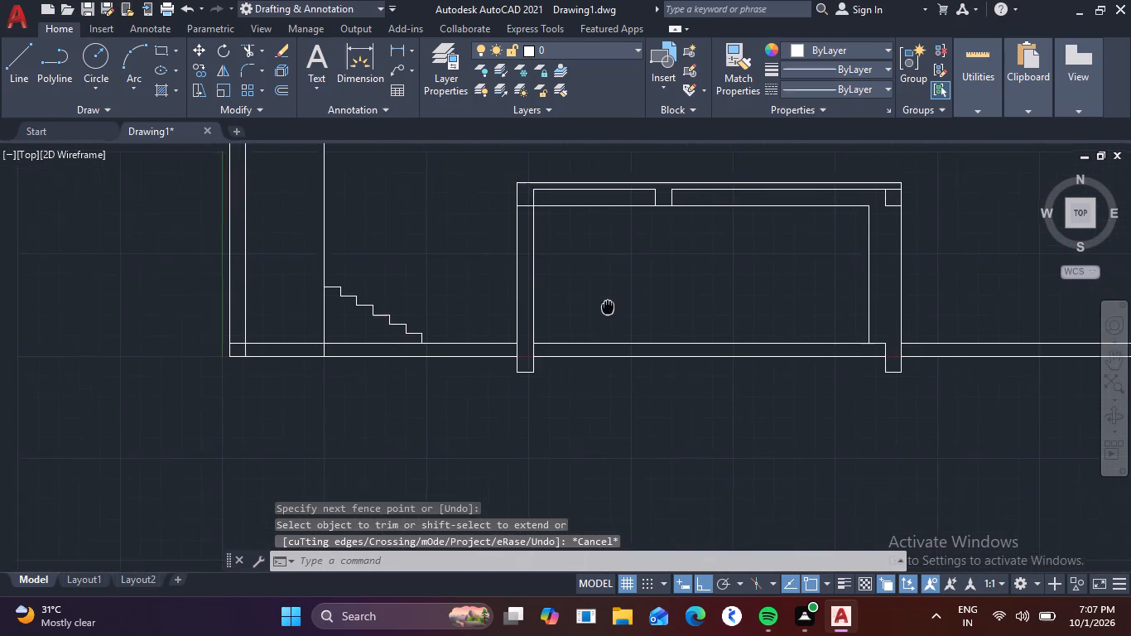
middle_click_drag(609, 307, 627, 320)
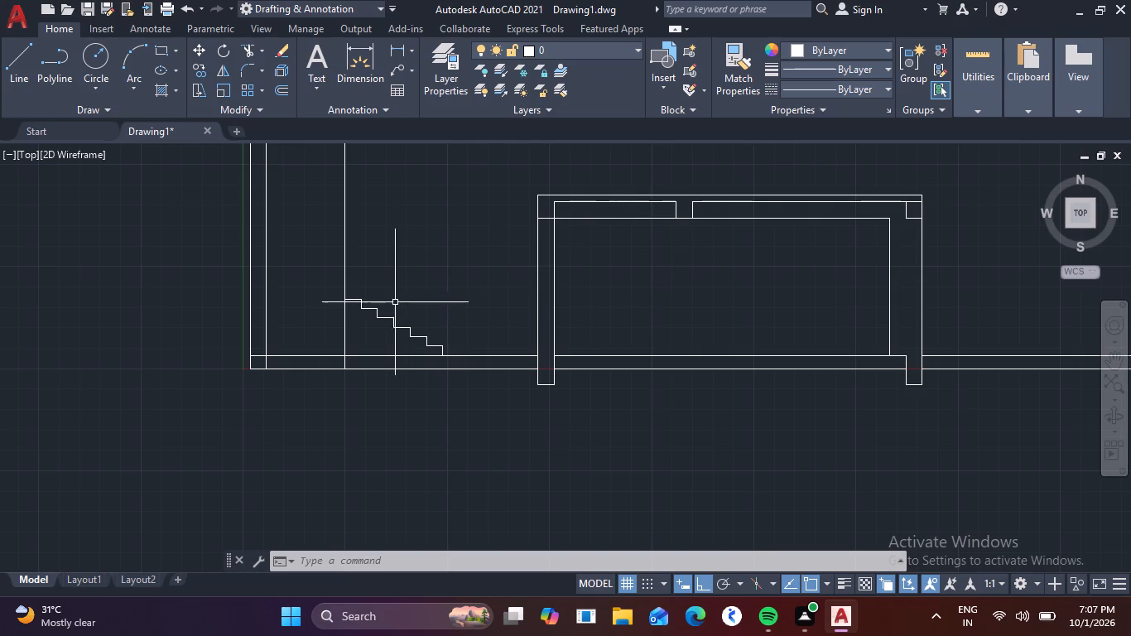
scroll(353, 309, "up", 2)
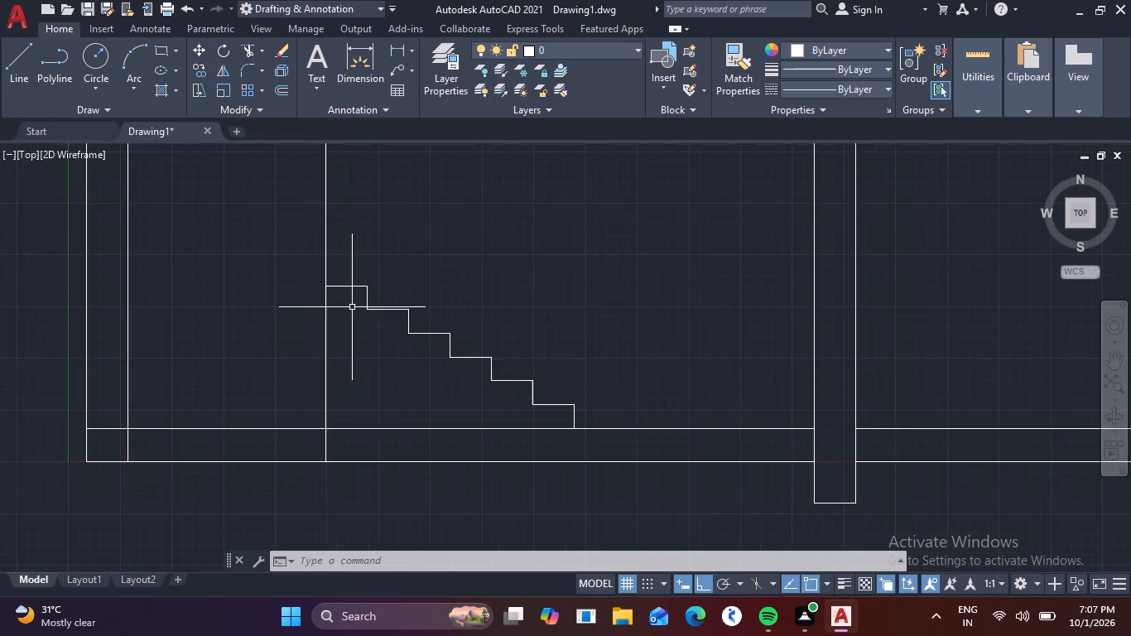
scroll(351, 311, "up", 1)
key("o")
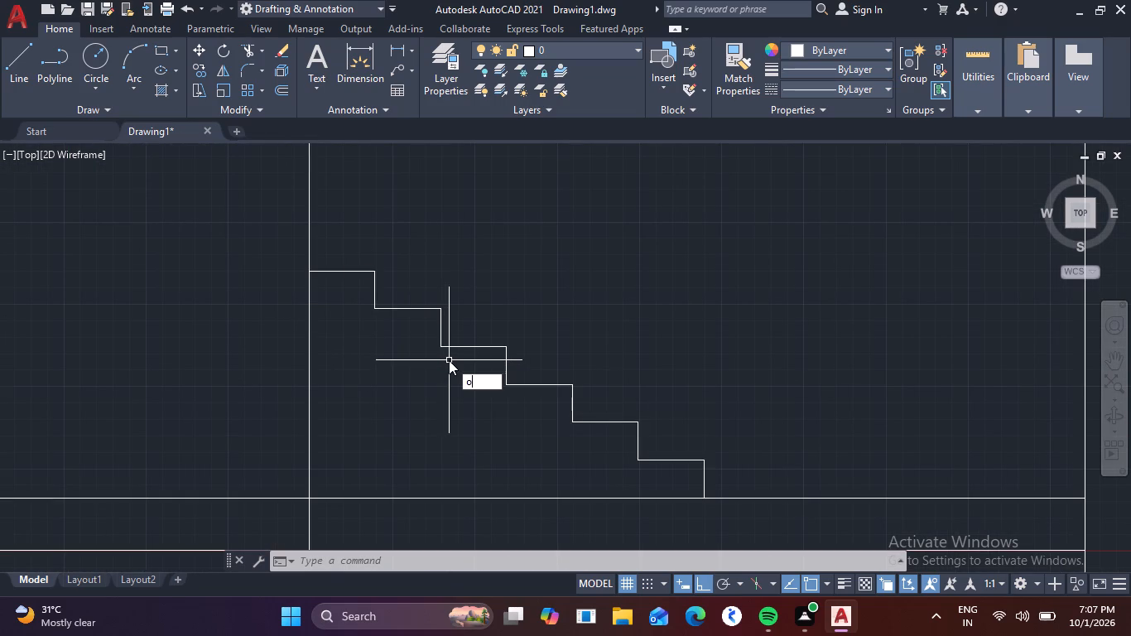
key("Escape")
type("pl")
key("space")
left_click(374, 307)
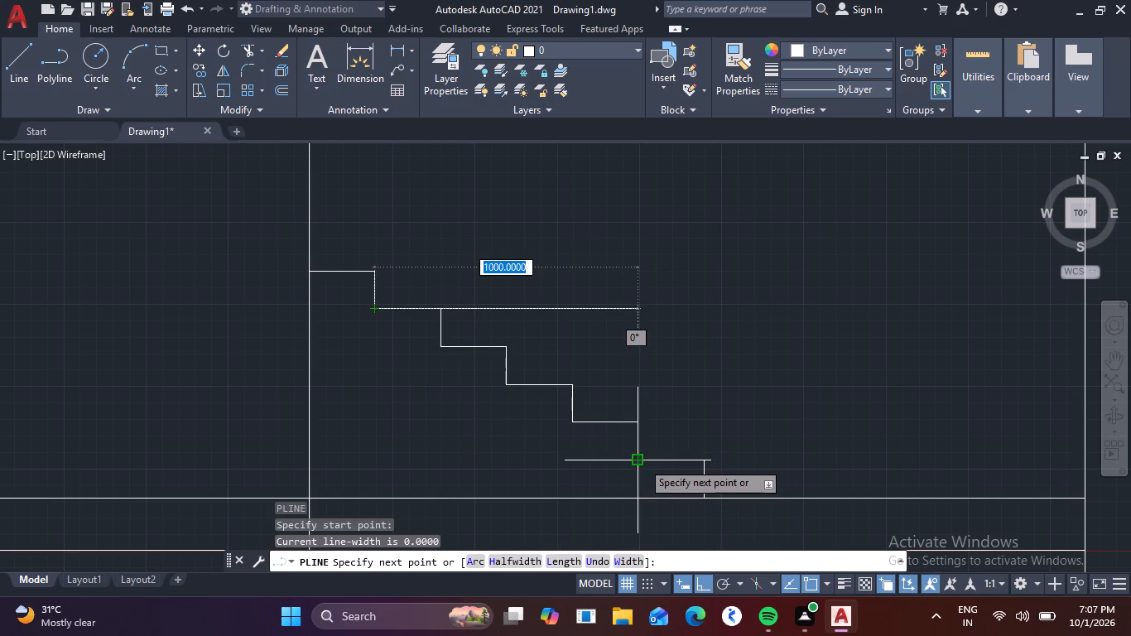
key("F8")
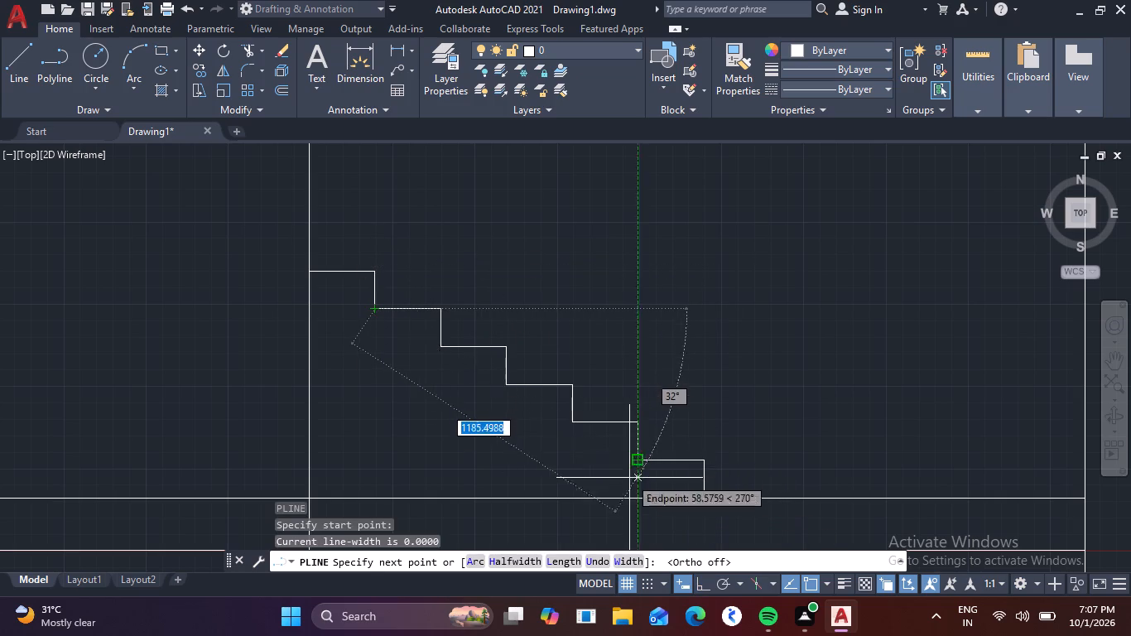
left_click(640, 463)
key("Escape")
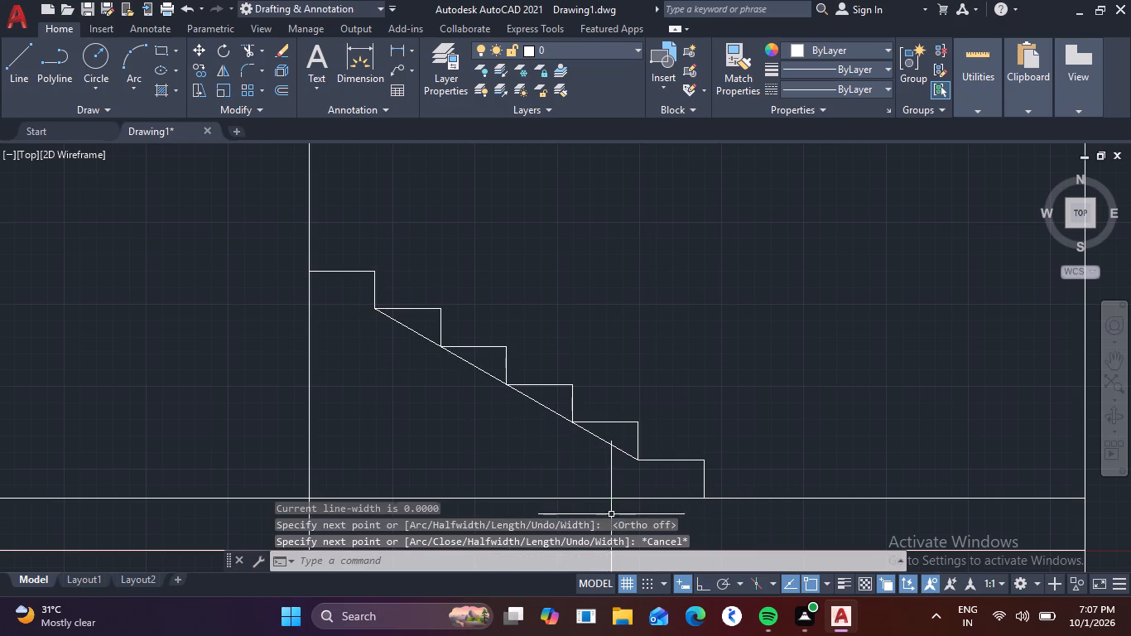
Extend the sloped line down to the floor slab's top and up to the vertical line at the head of the flight.
key("e")
key("x")
key("space")
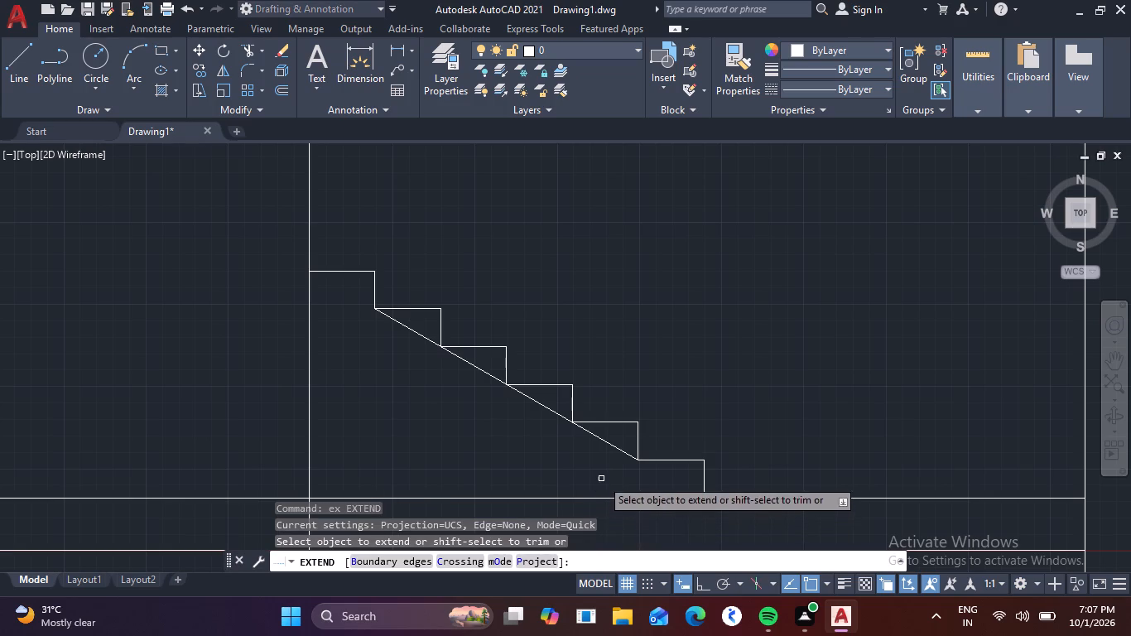
left_click(630, 453)
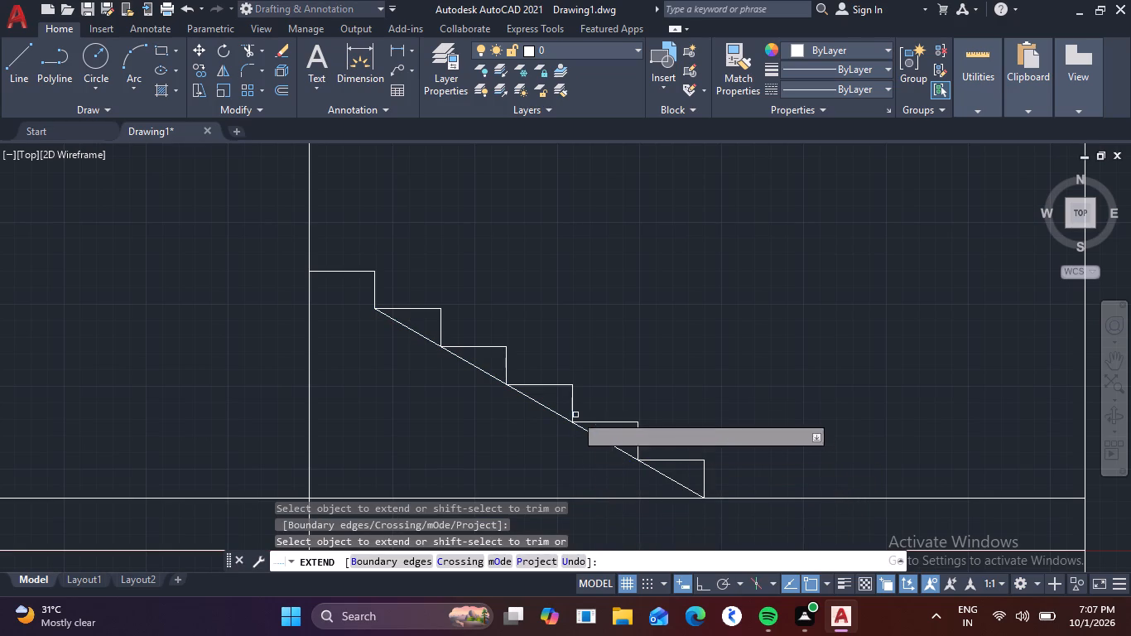
left_click(411, 331)
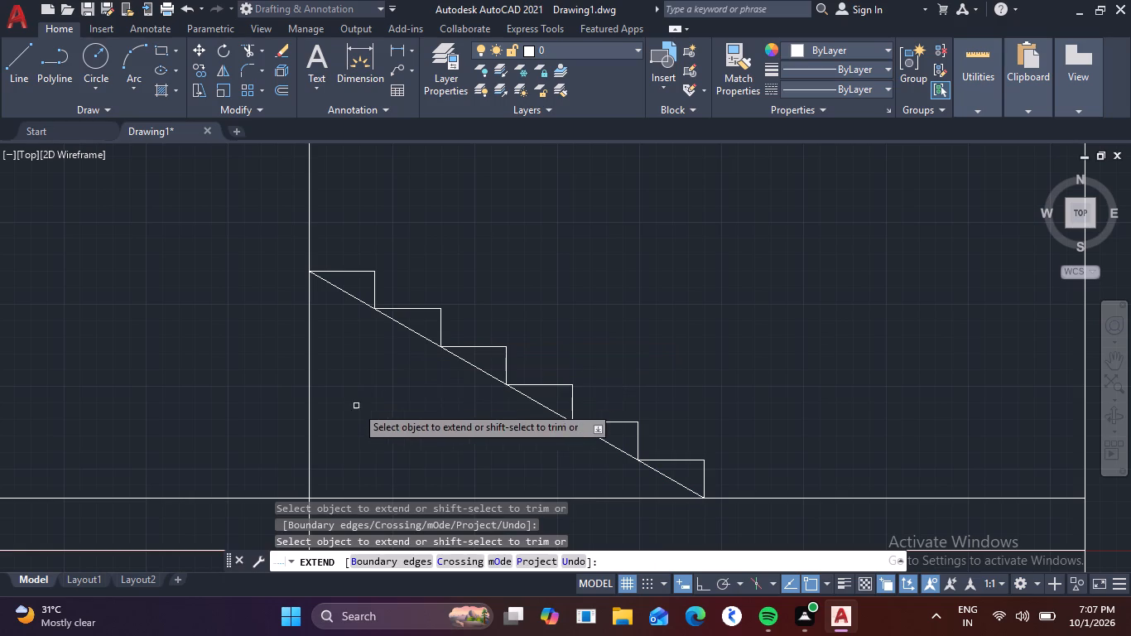
key("Escape")
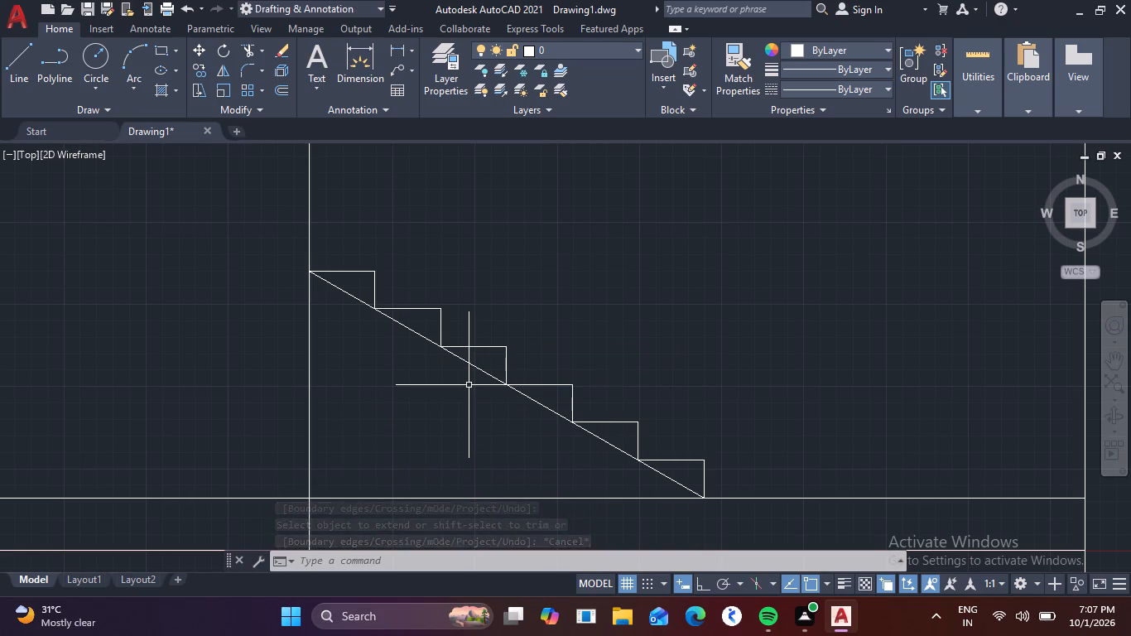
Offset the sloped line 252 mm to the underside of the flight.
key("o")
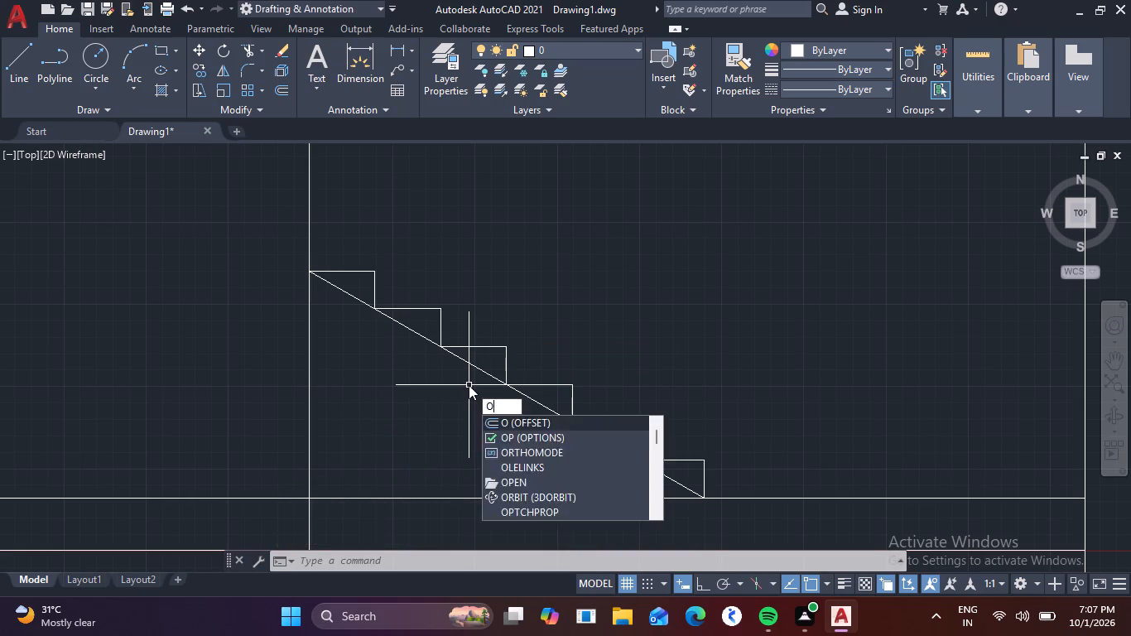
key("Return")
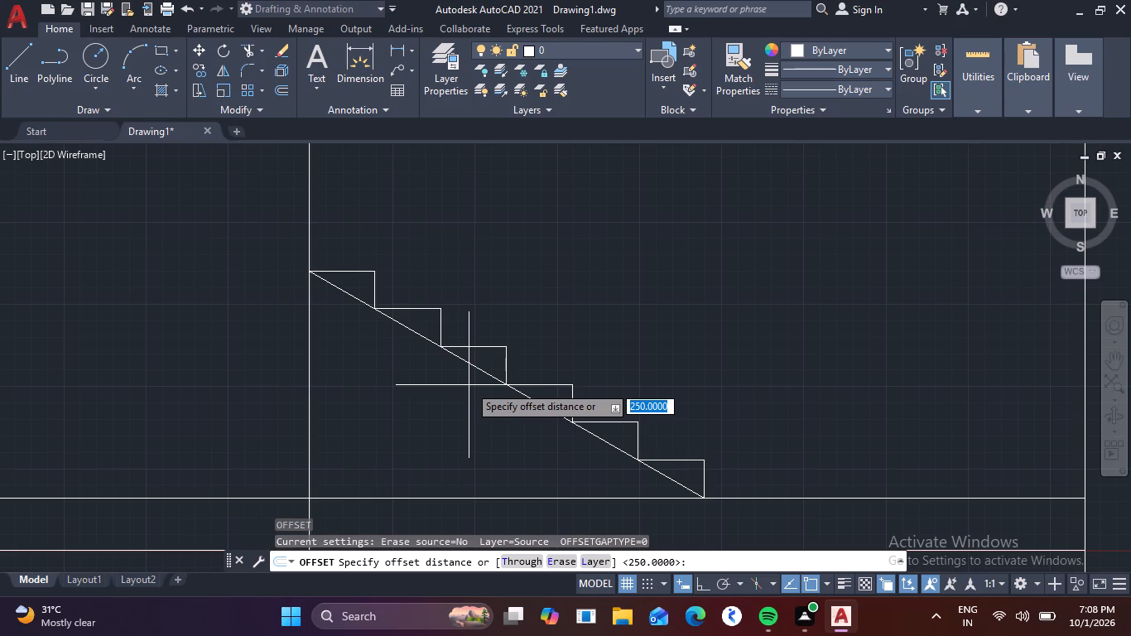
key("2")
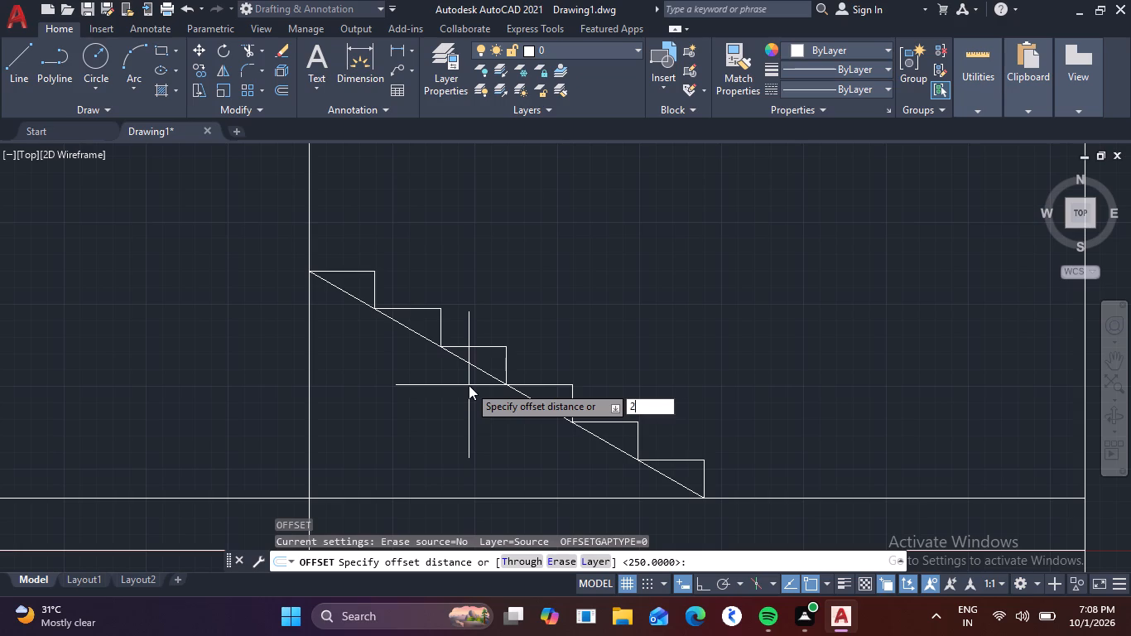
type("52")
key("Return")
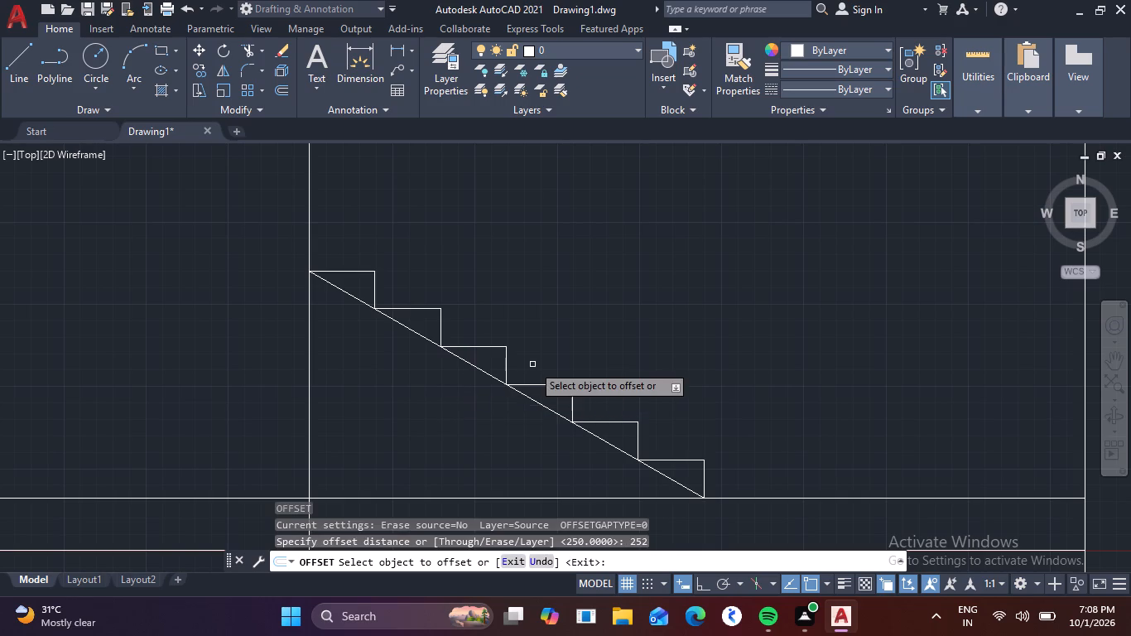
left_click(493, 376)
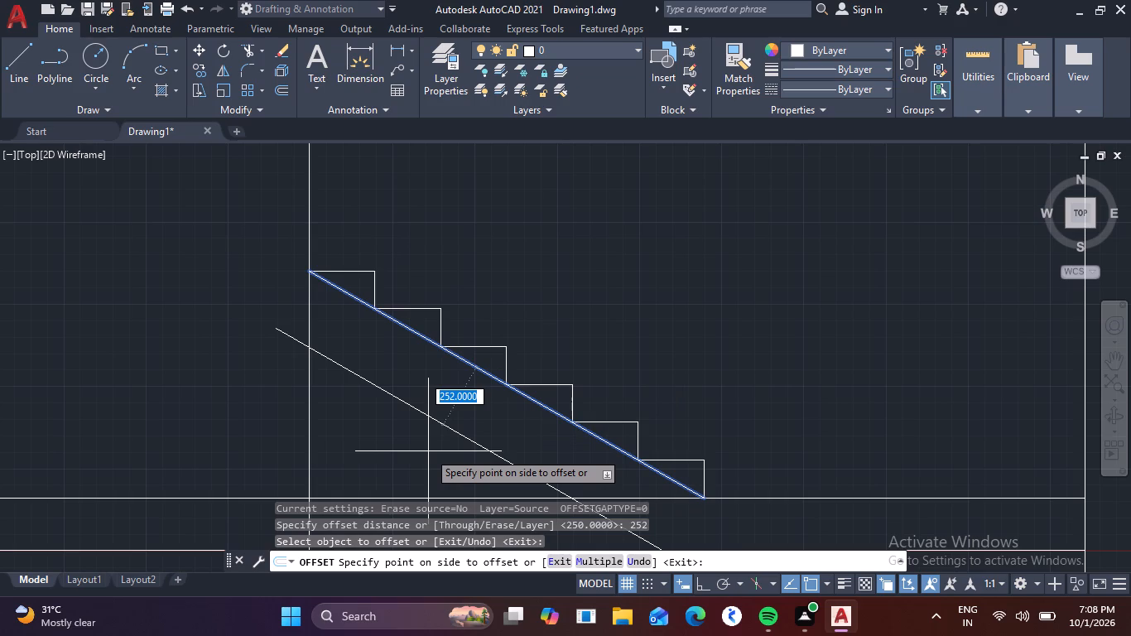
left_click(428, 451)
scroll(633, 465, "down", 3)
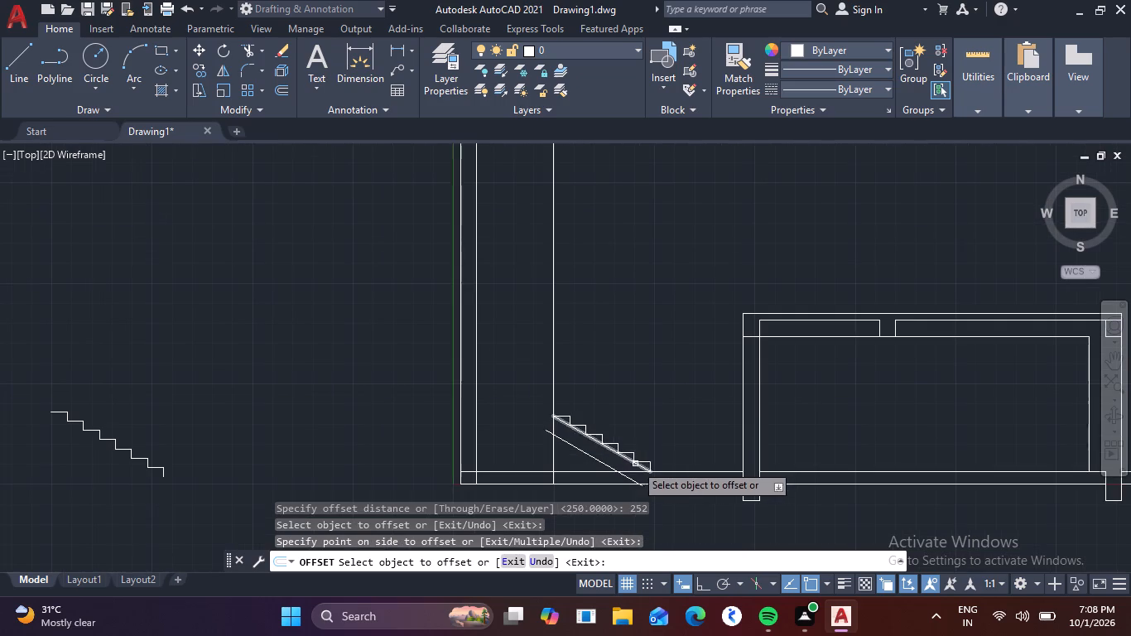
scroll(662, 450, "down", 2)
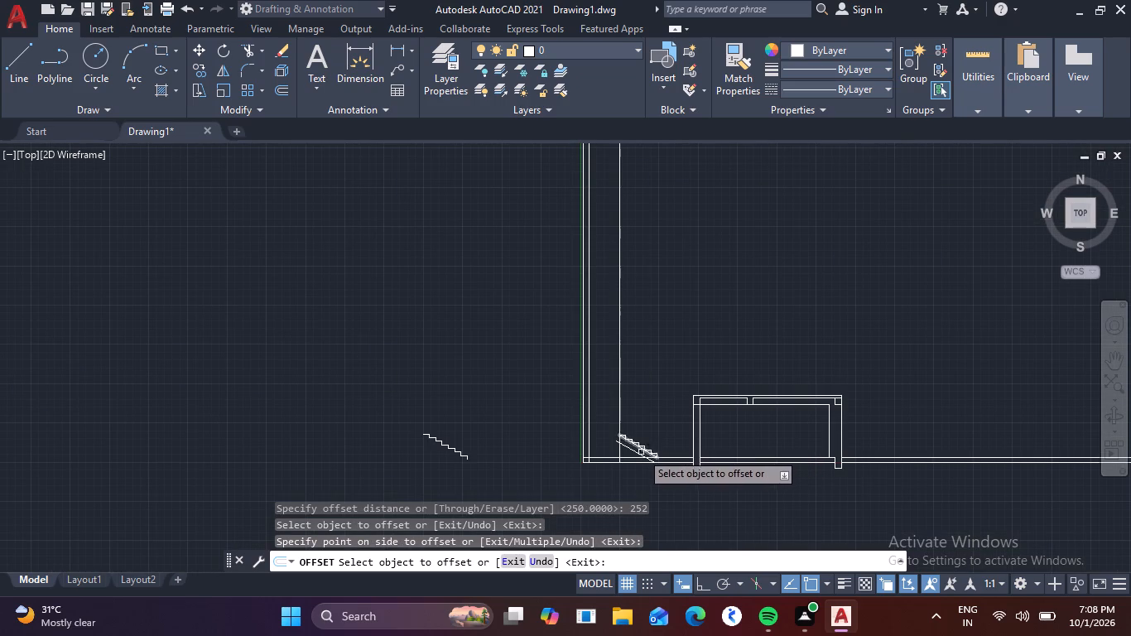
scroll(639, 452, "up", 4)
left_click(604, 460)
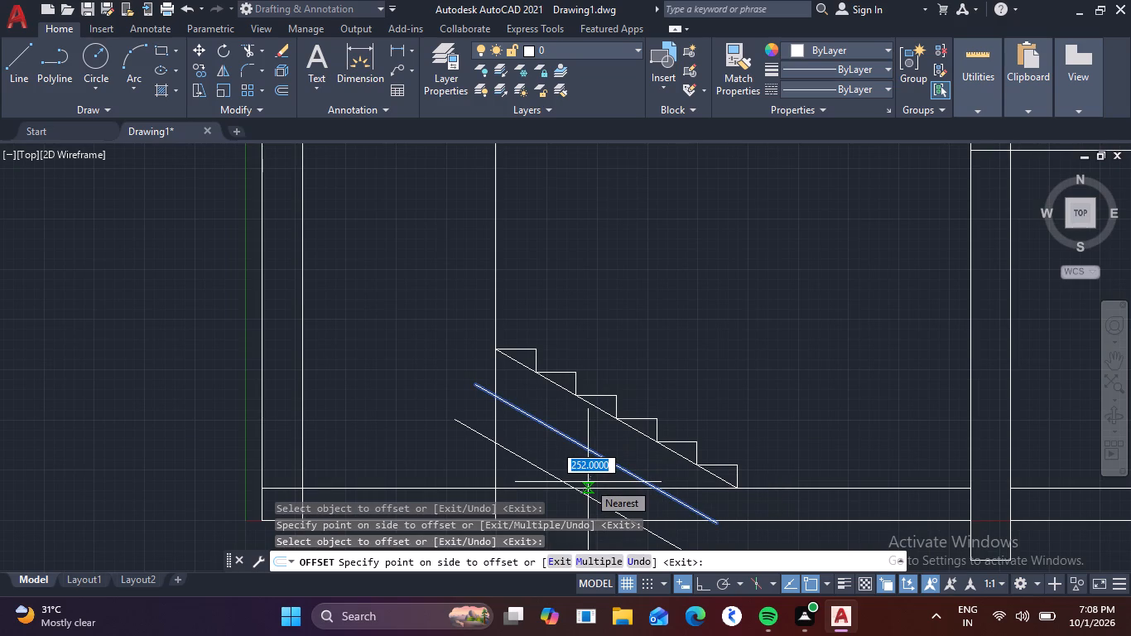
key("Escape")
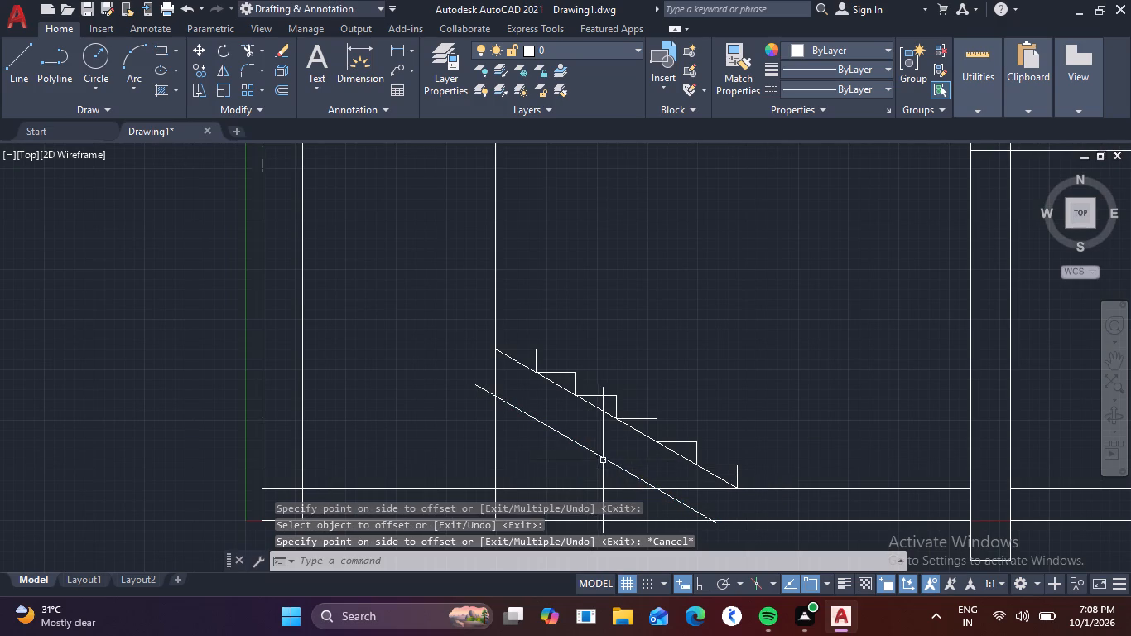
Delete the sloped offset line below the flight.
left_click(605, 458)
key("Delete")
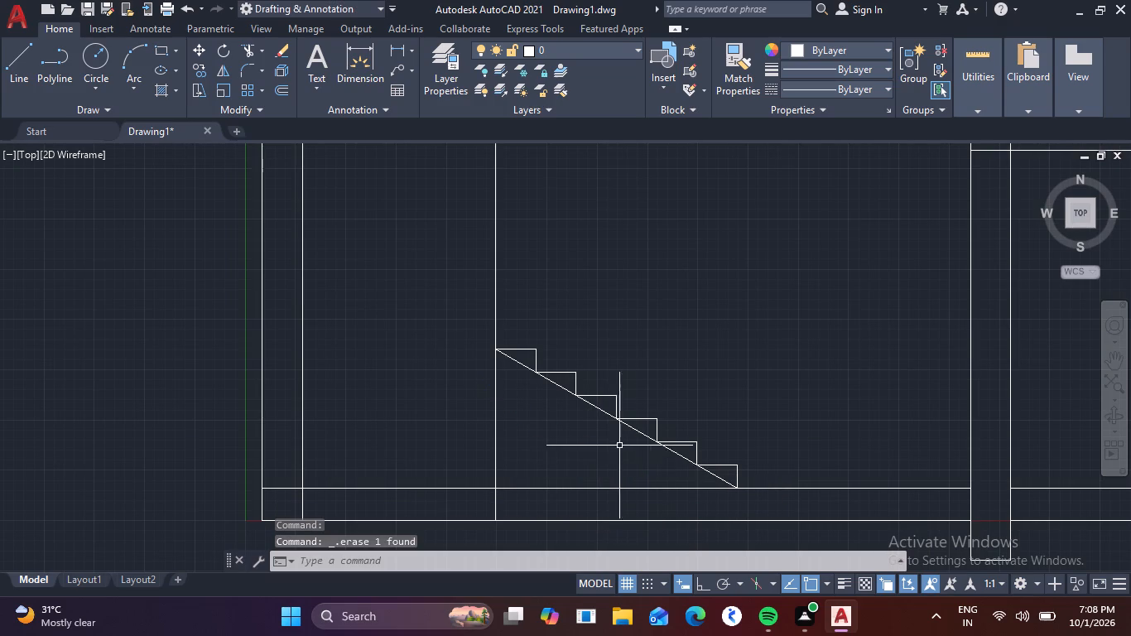
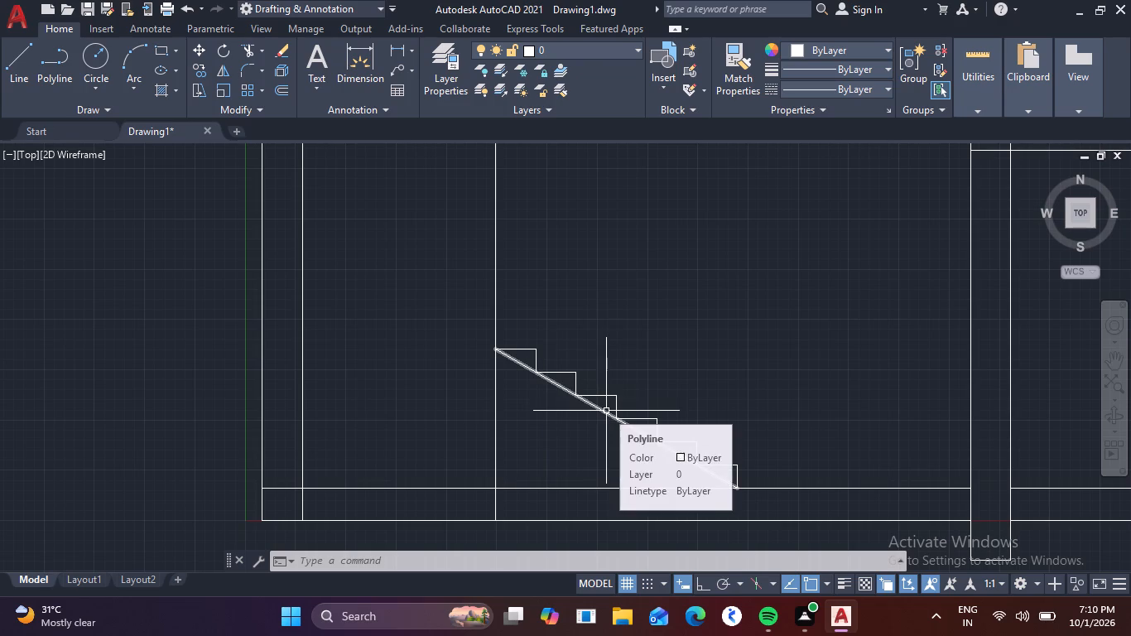
Offset the sloped line 100 mm to the underside of the flight.
key("o")
key("Return")
type("100")
key("Return")
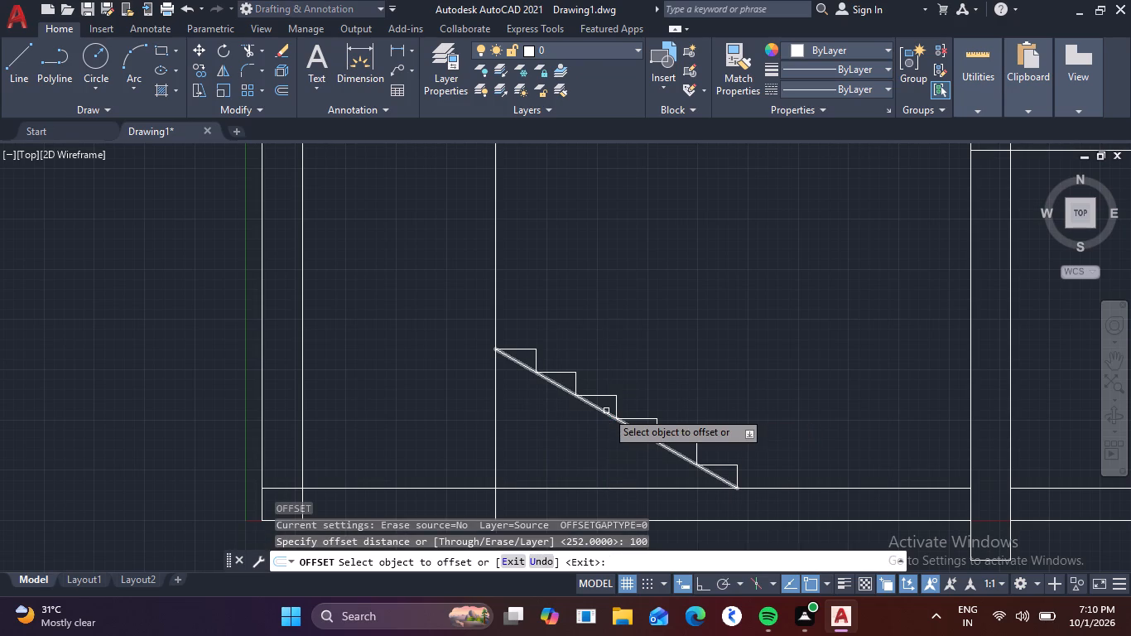
left_click(606, 411)
left_click(594, 455)
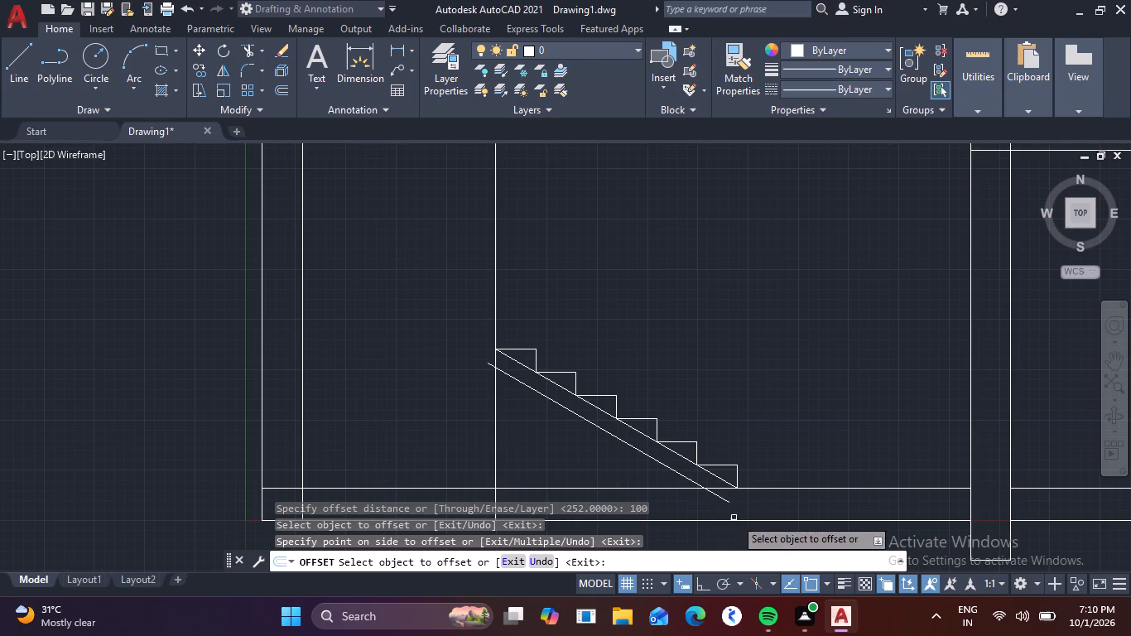
key("Escape")
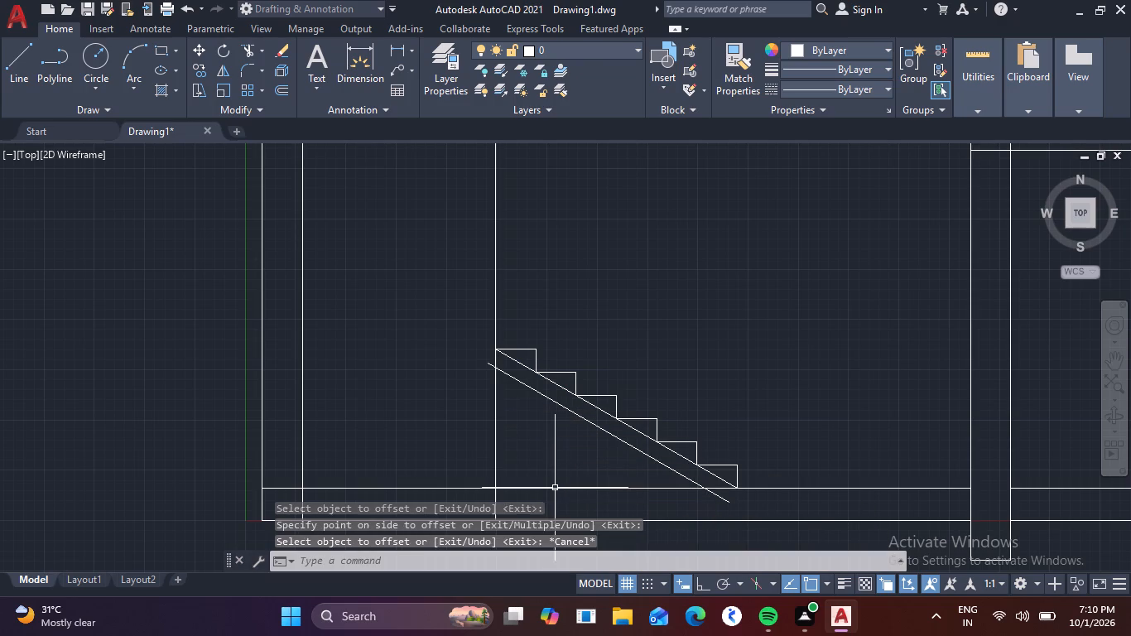
Trim the offset line's overhanging ends at the vertical line at the flight's head and at the floor slab's top.
type("tr")
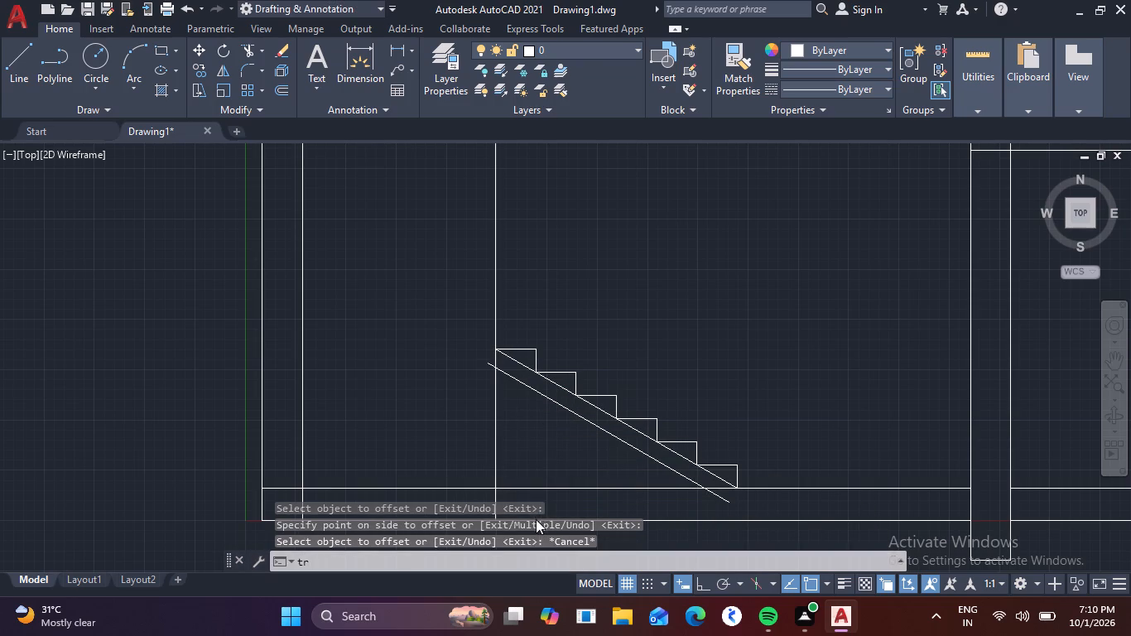
key("space")
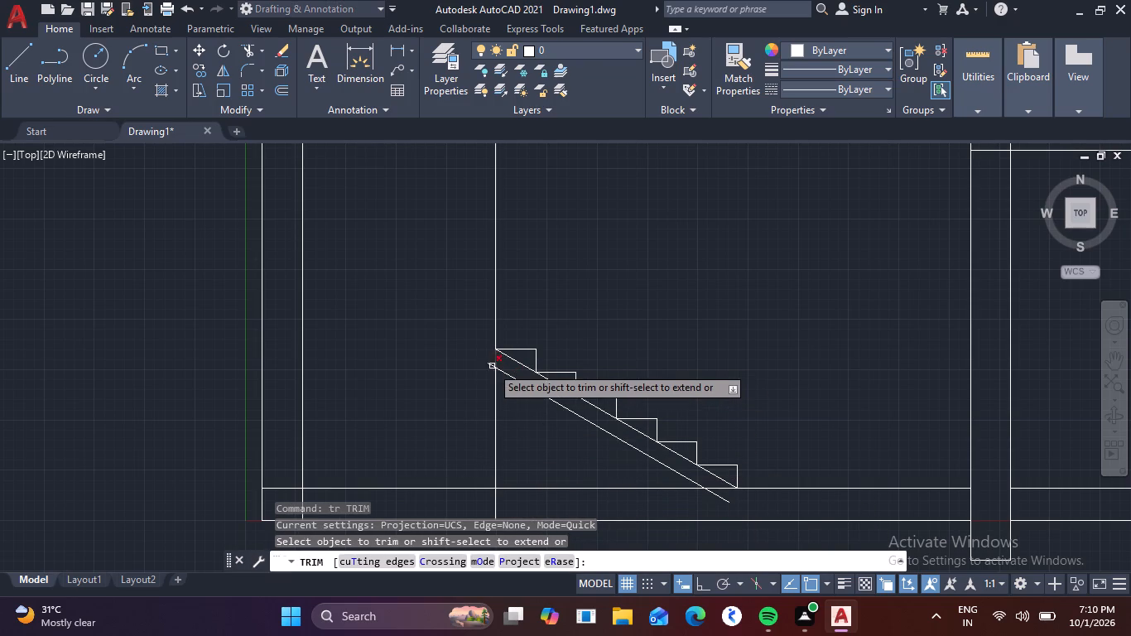
scroll(489, 371, "up", 2)
left_click(487, 358)
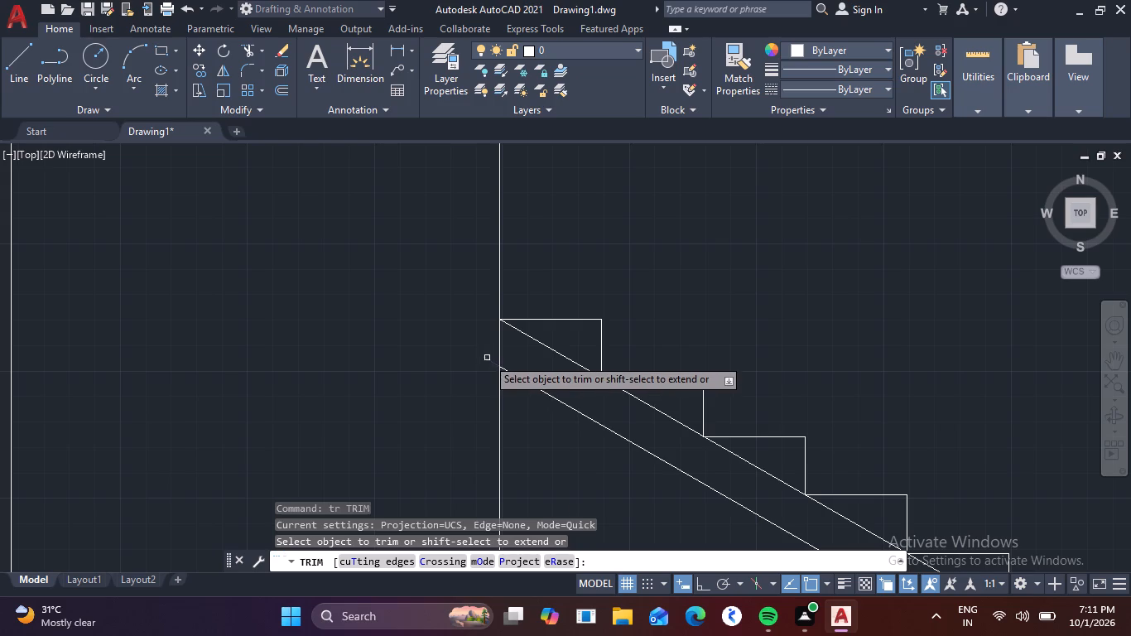
scroll(589, 450, "down", 3)
middle_click_drag(621, 485, 573, 404)
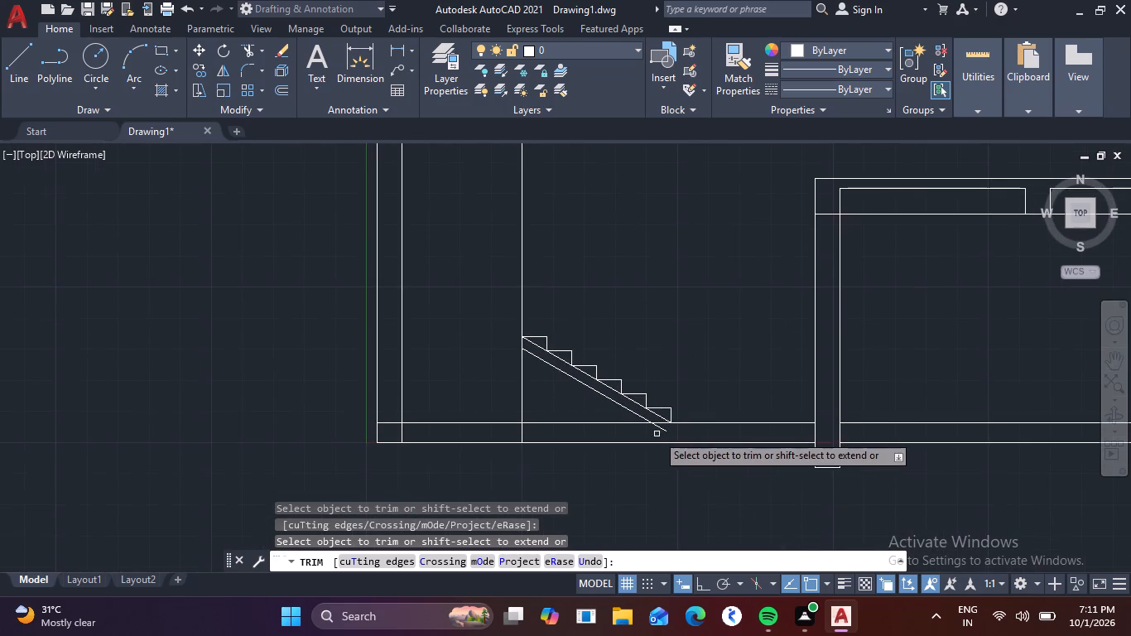
scroll(654, 434, "up", 3)
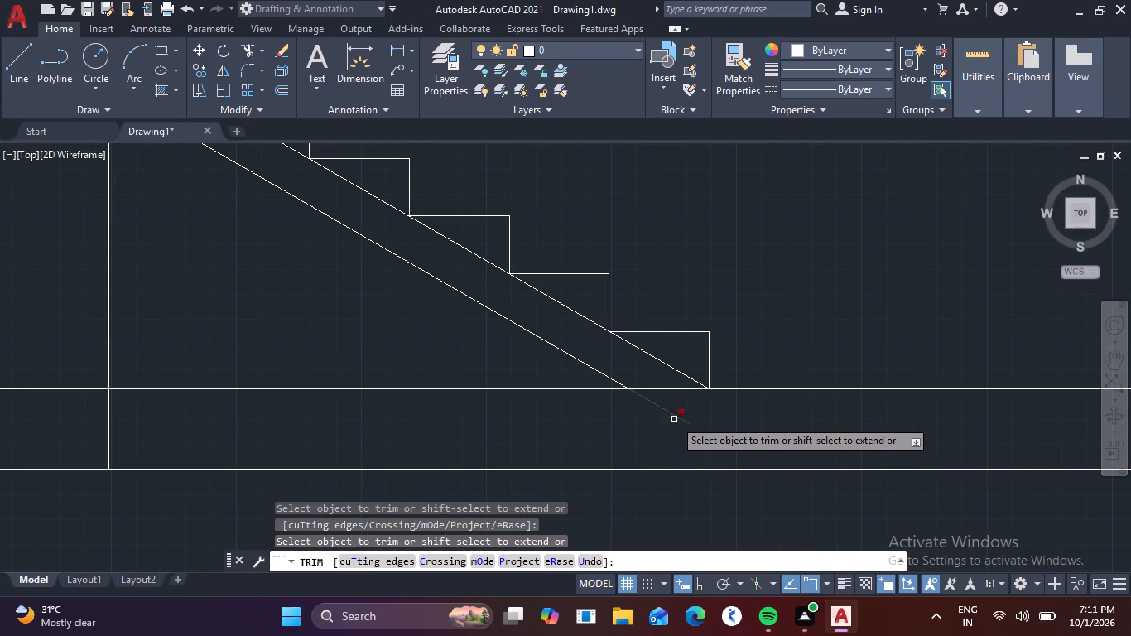
left_click(676, 415)
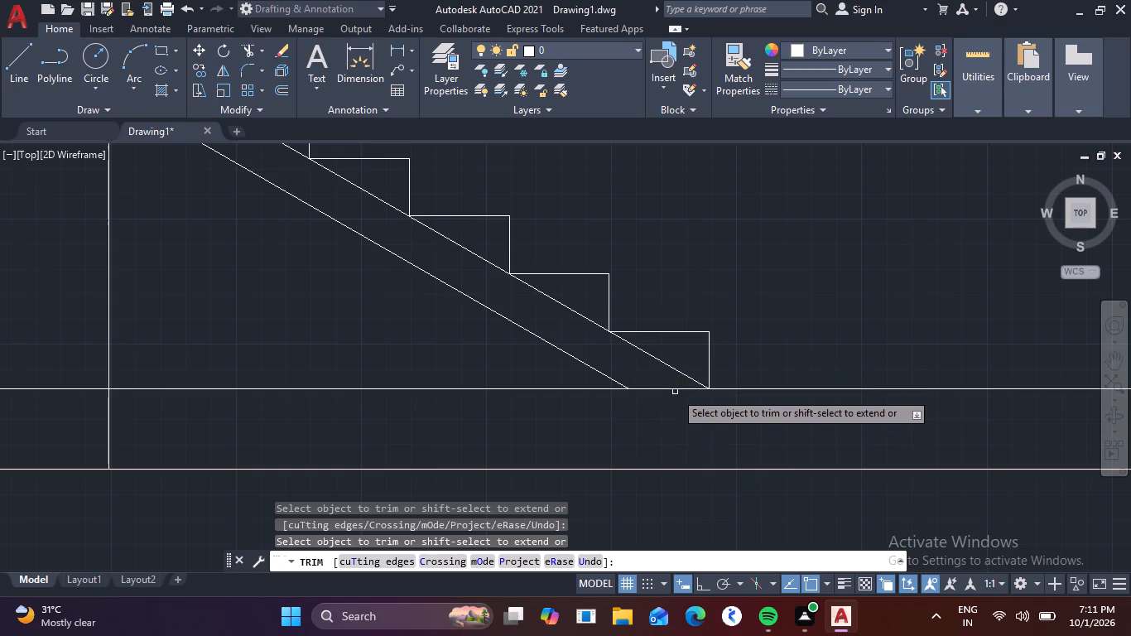
key("Escape")
Delete the original sloped line running along the inner corners of the steps.
left_click(674, 366)
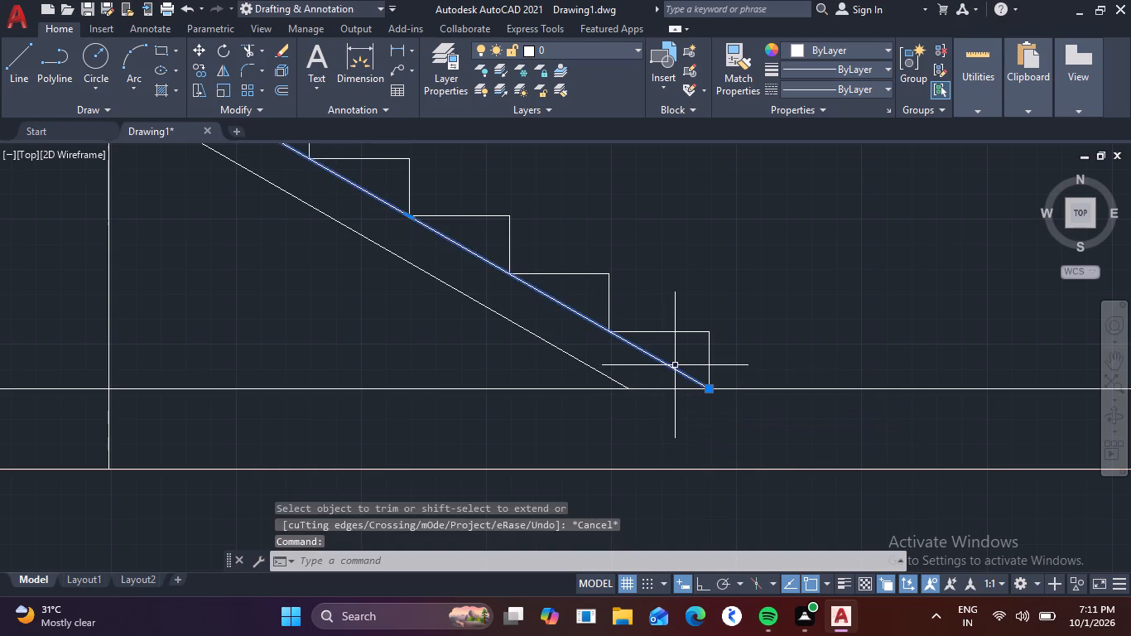
key("Delete")
scroll(676, 366, "down", 2)
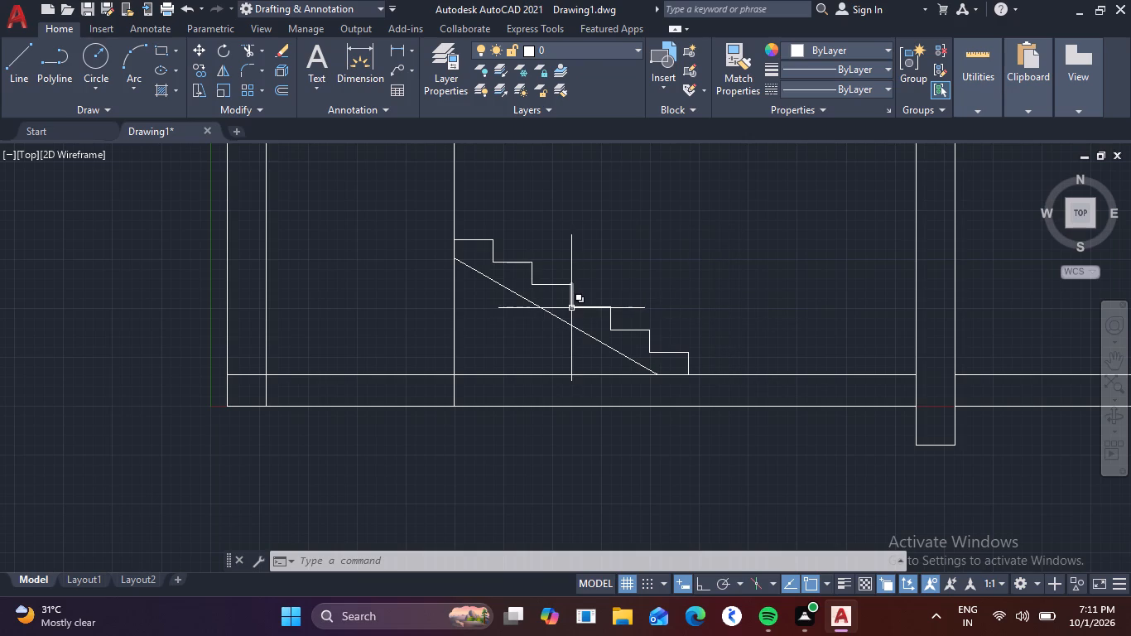
With ortho on, draw the landing's underside and top as horizontal lines from the head of the flight to the left wall's inner face.
key("l")
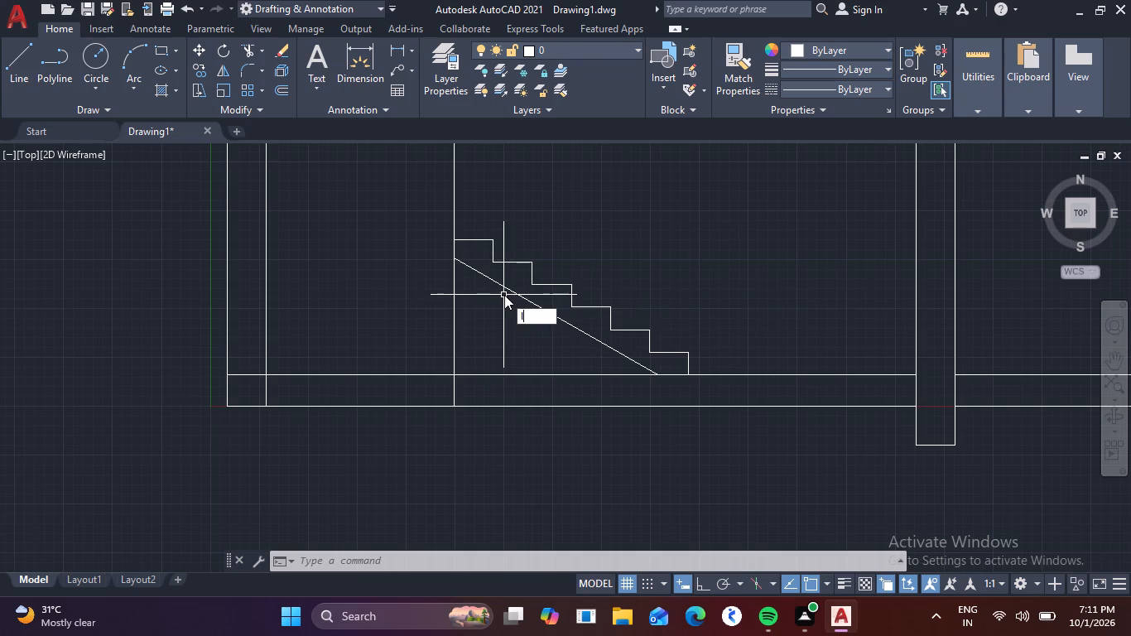
key("space")
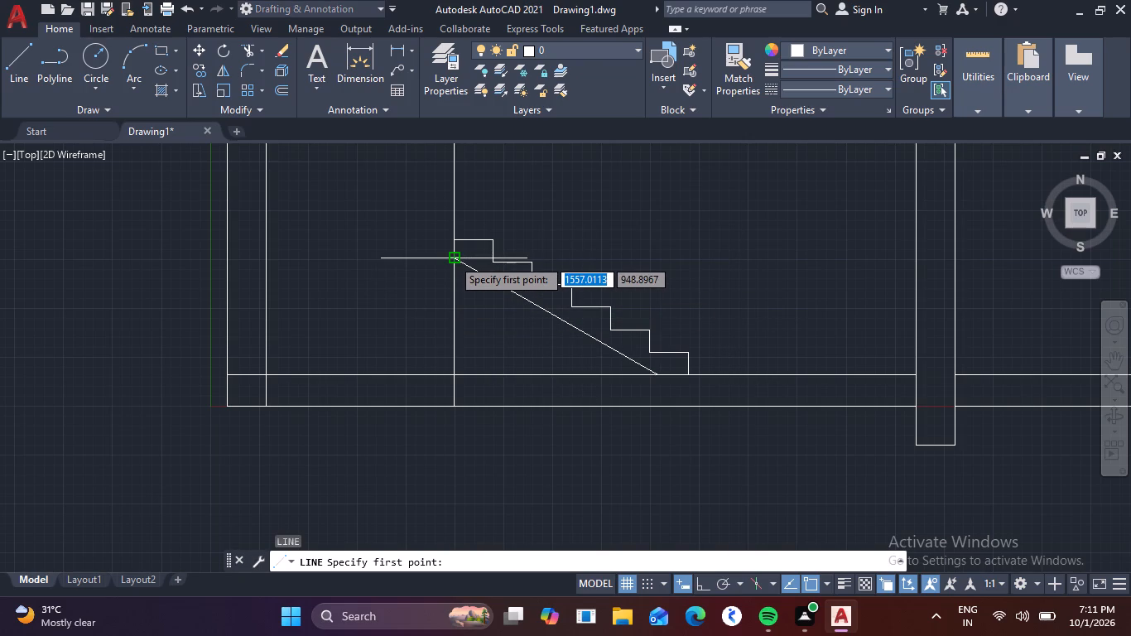
key("F8")
left_click(452, 258)
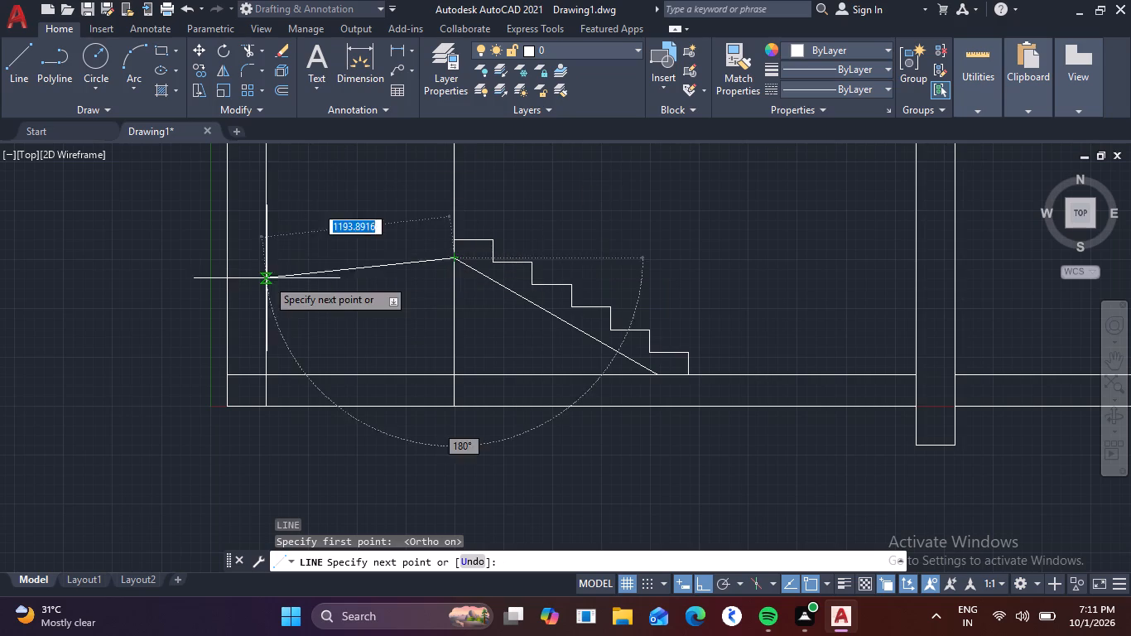
left_click(263, 258)
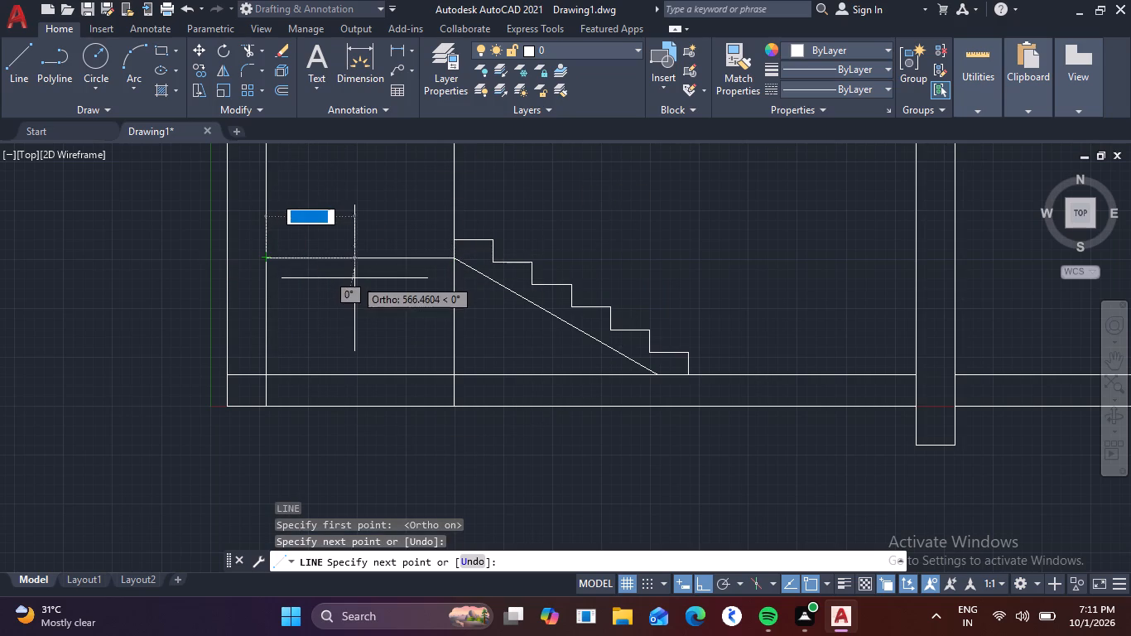
key("Escape")
key("space")
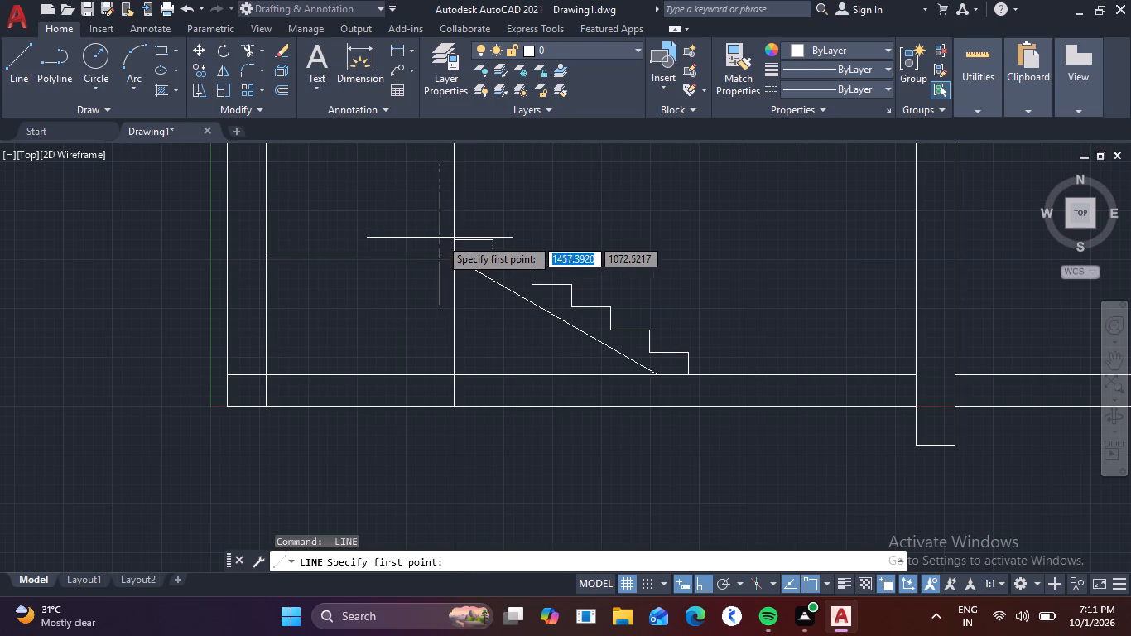
left_click(451, 240)
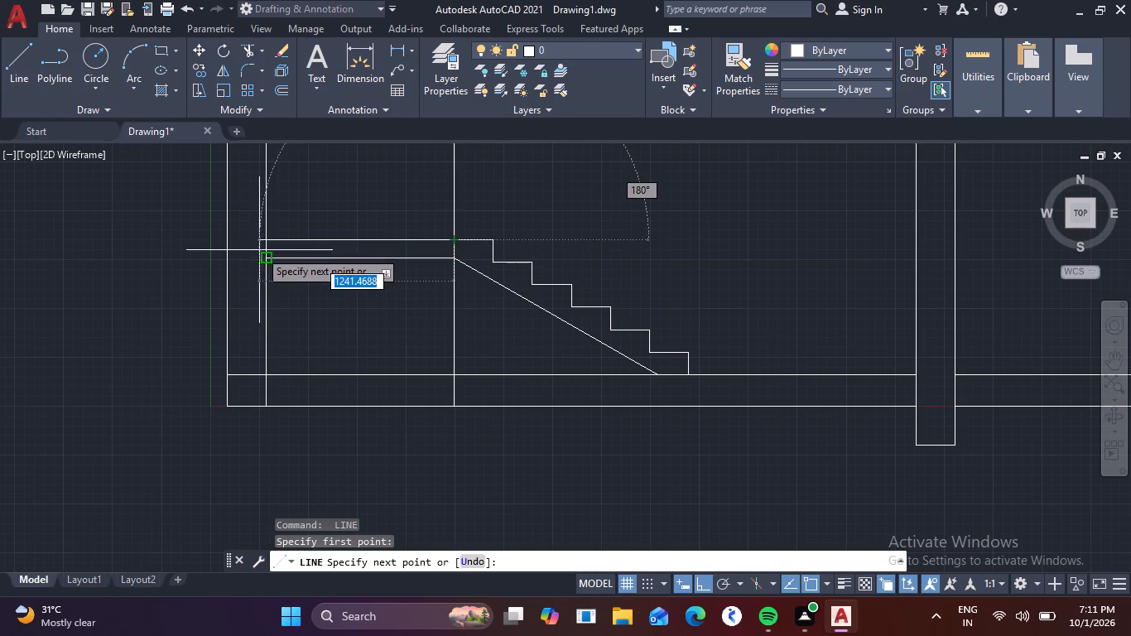
left_click(270, 239)
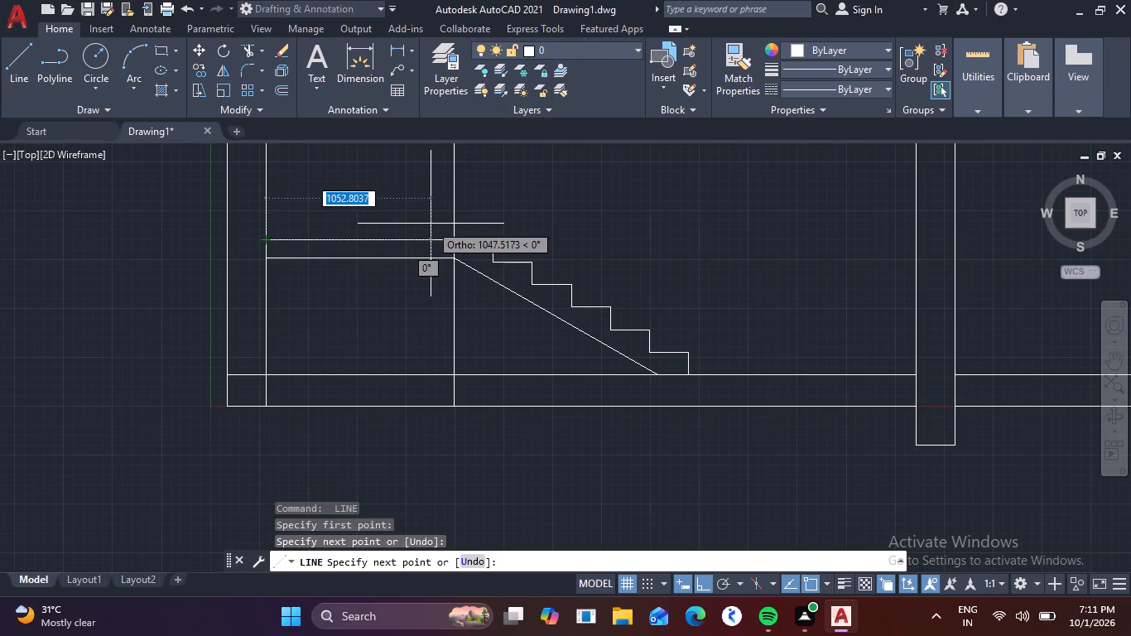
key("Escape")
Draw a vertical line from the lowest riser's foot to the floor slab's underside and continue it 150 mm further down.
middle_click_drag(738, 291, 730, 287)
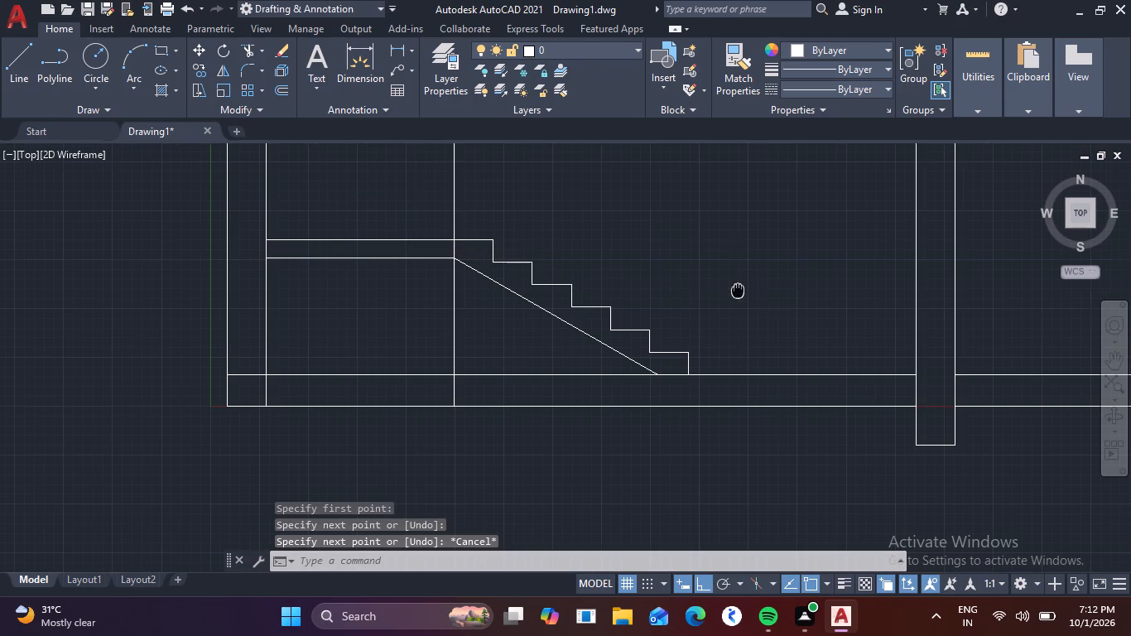
middle_click_drag(730, 287, 601, 228)
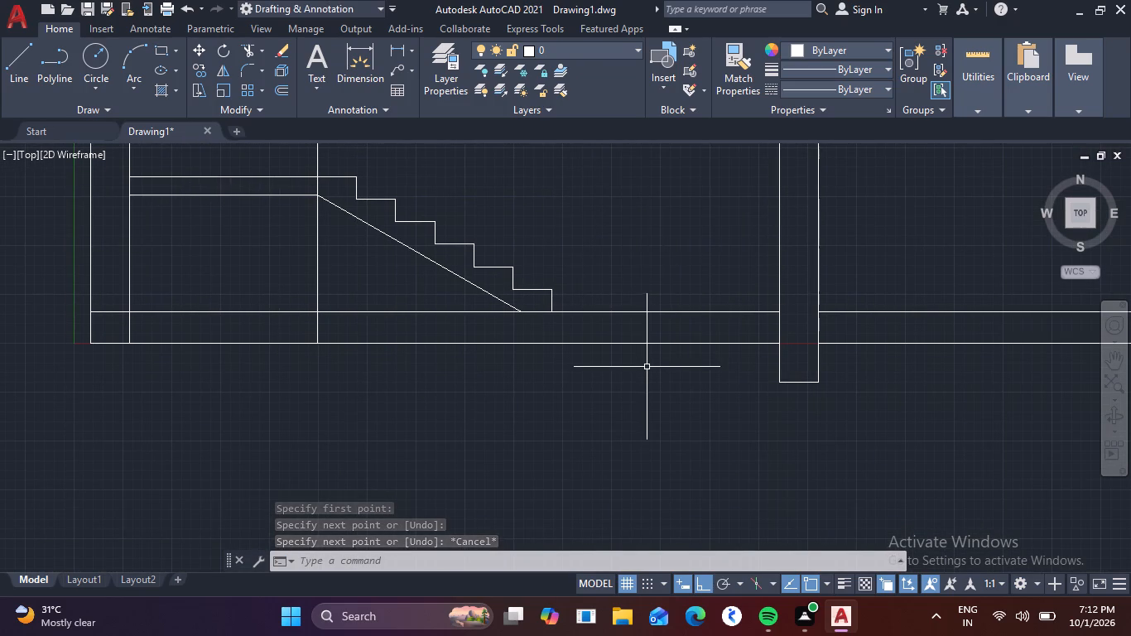
key("l")
key("space")
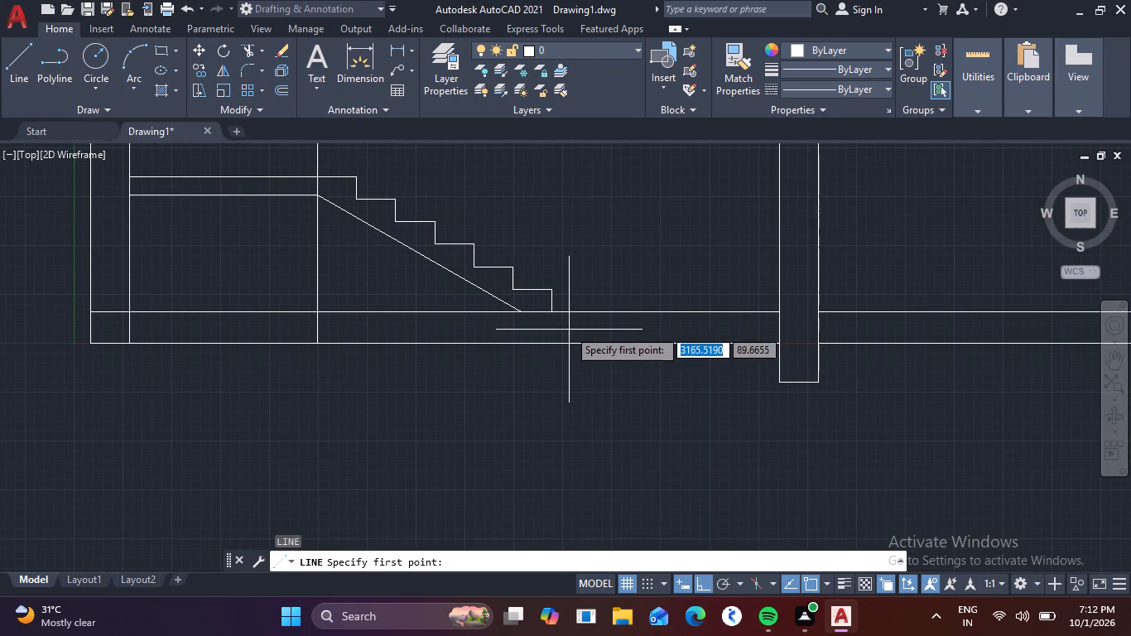
left_click(547, 308)
left_click(555, 344)
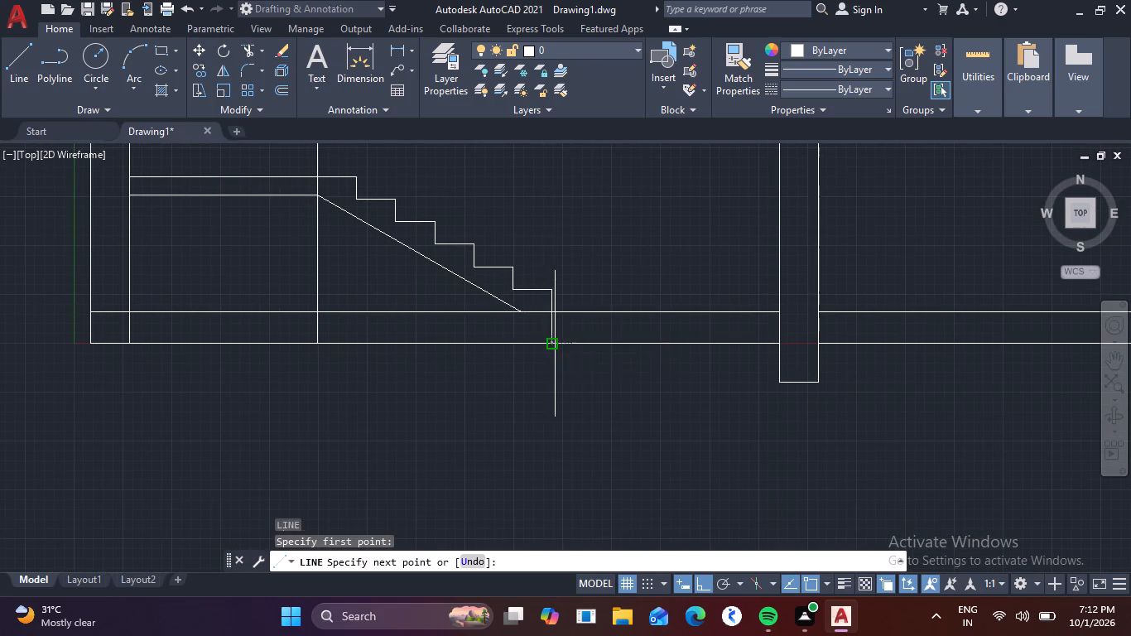
key("1")
type("50")
key("Return")
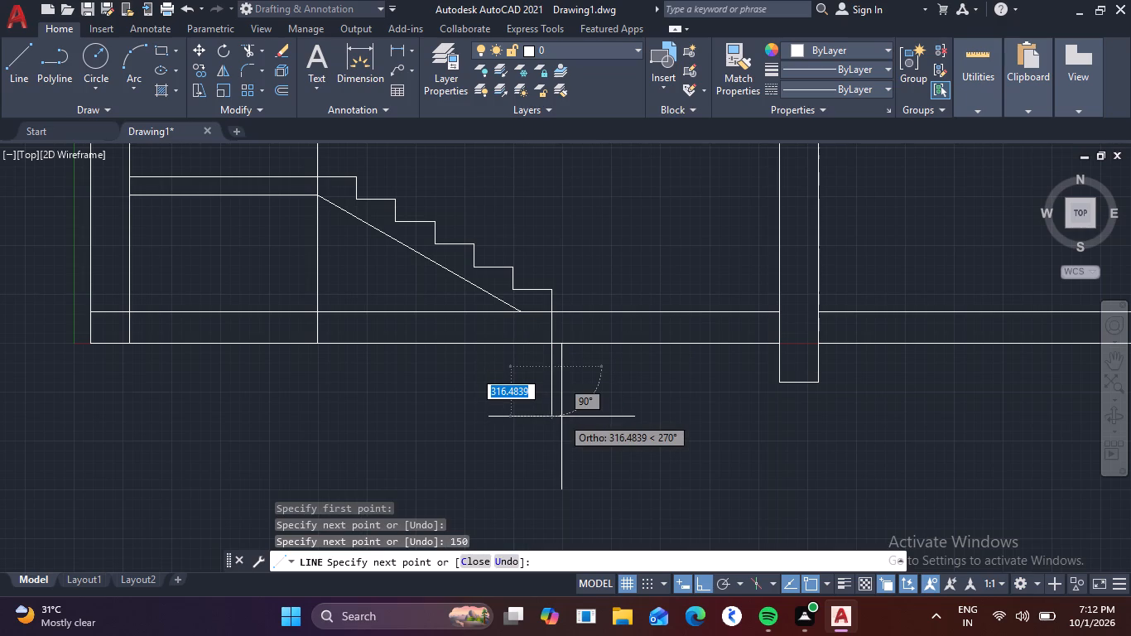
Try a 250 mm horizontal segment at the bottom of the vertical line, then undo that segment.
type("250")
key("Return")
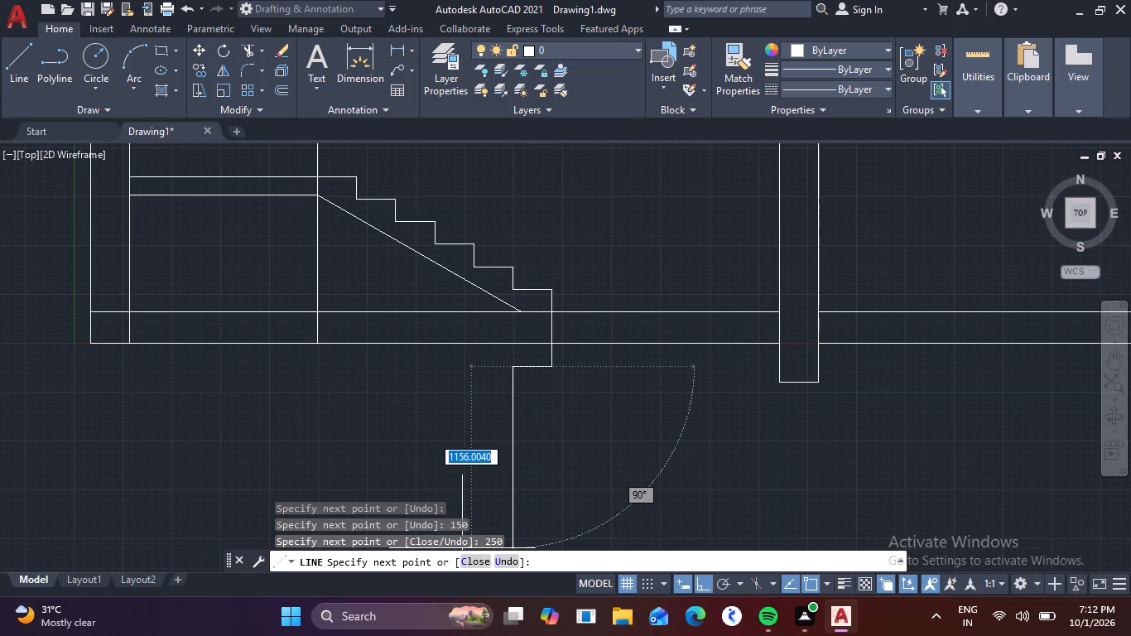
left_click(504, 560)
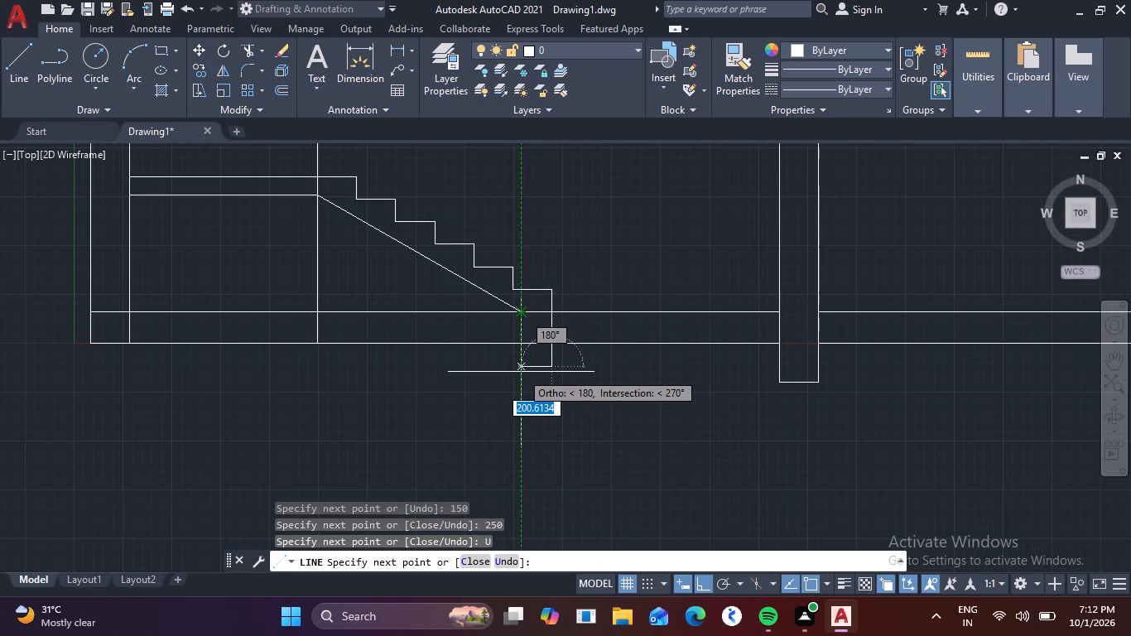
Complete the footing outline with a horizontal bottom to below the sloped underside's end and a vertical side up to that end.
left_click(517, 369)
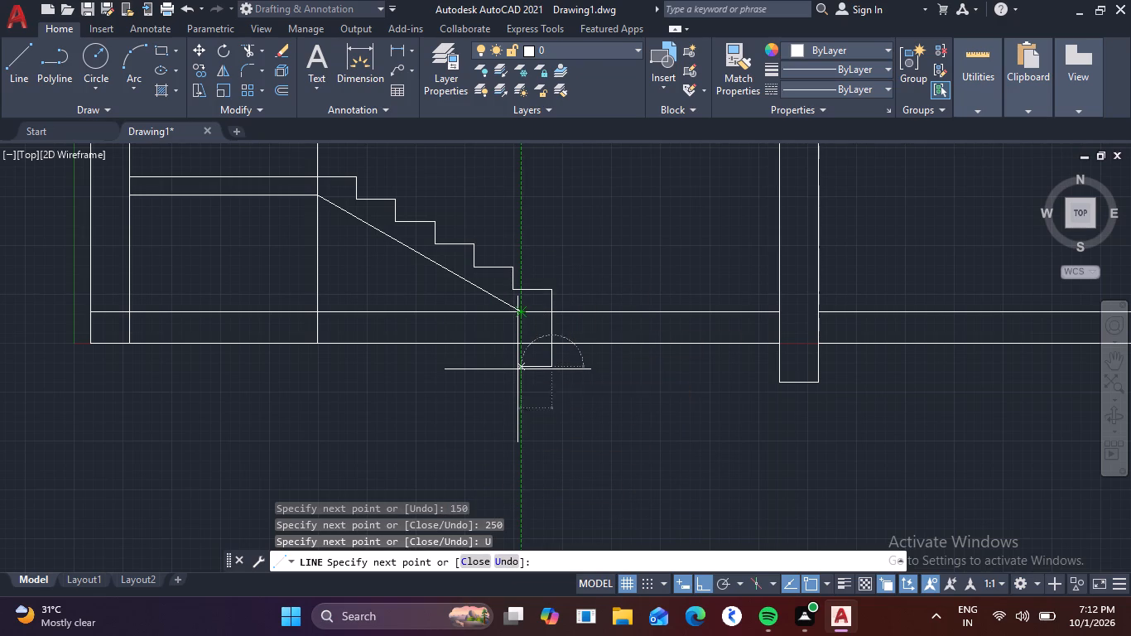
left_click(522, 311)
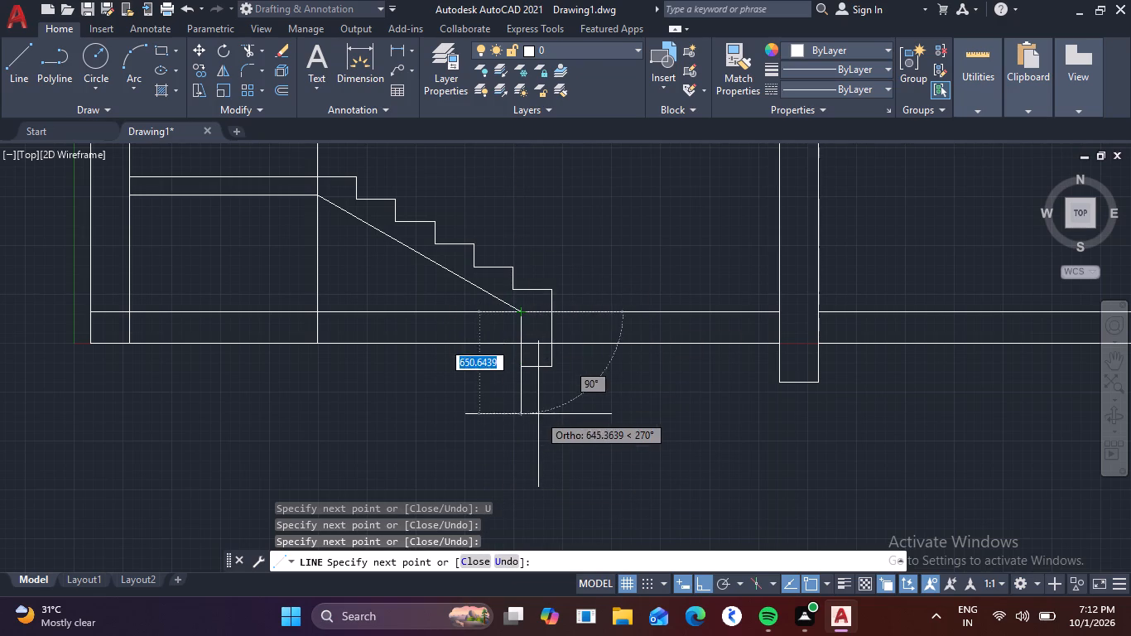
key("Escape")
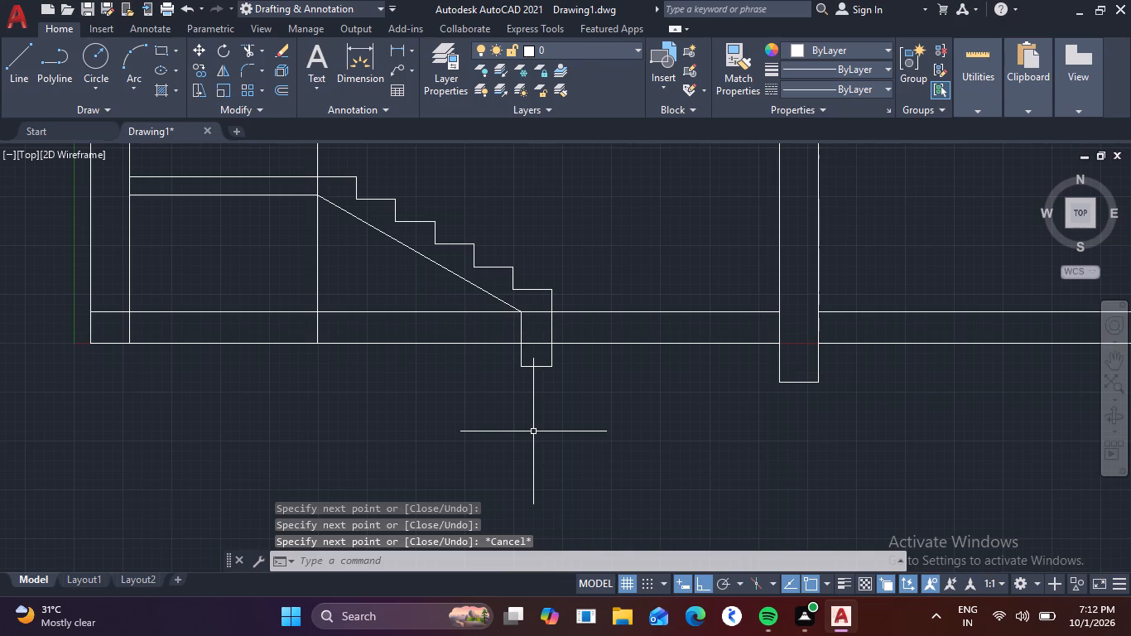
Trim the floor slab's top and bottom lines inside the footing at the foot of the flight.
type("tr")
key("space")
key("space")
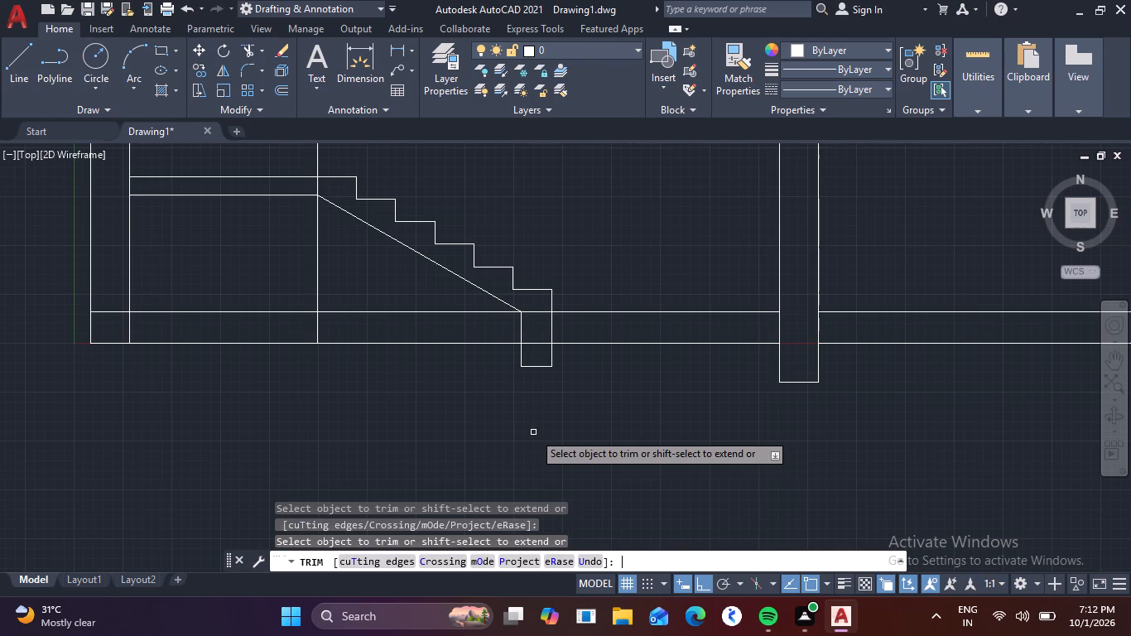
left_click_drag(540, 307, 539, 311)
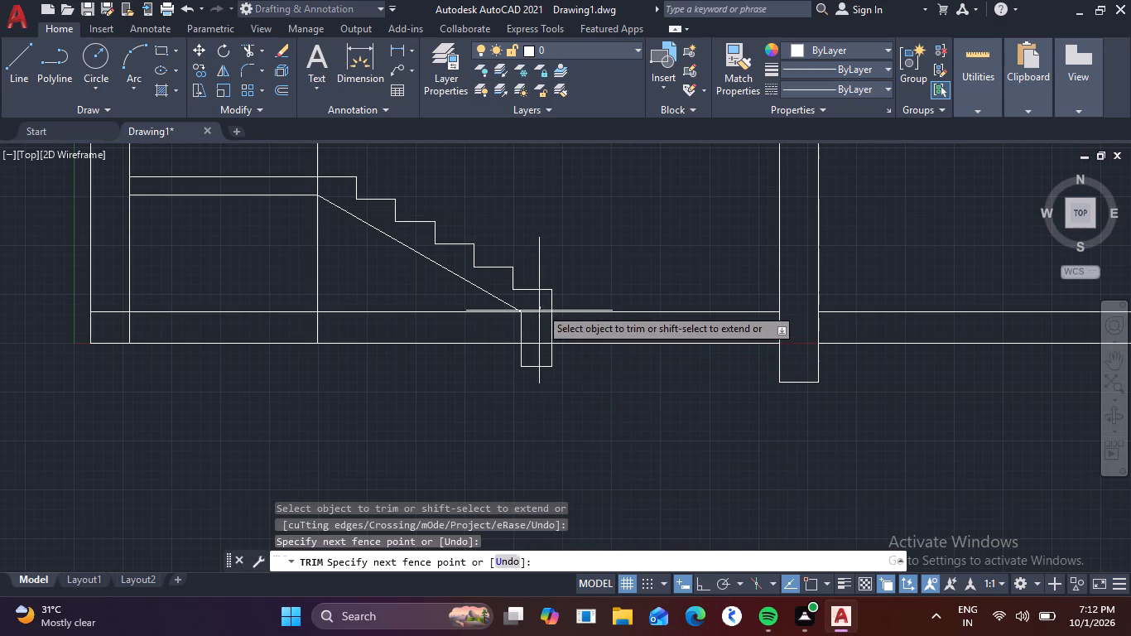
left_click_drag(539, 311, 540, 354)
key("Escape")
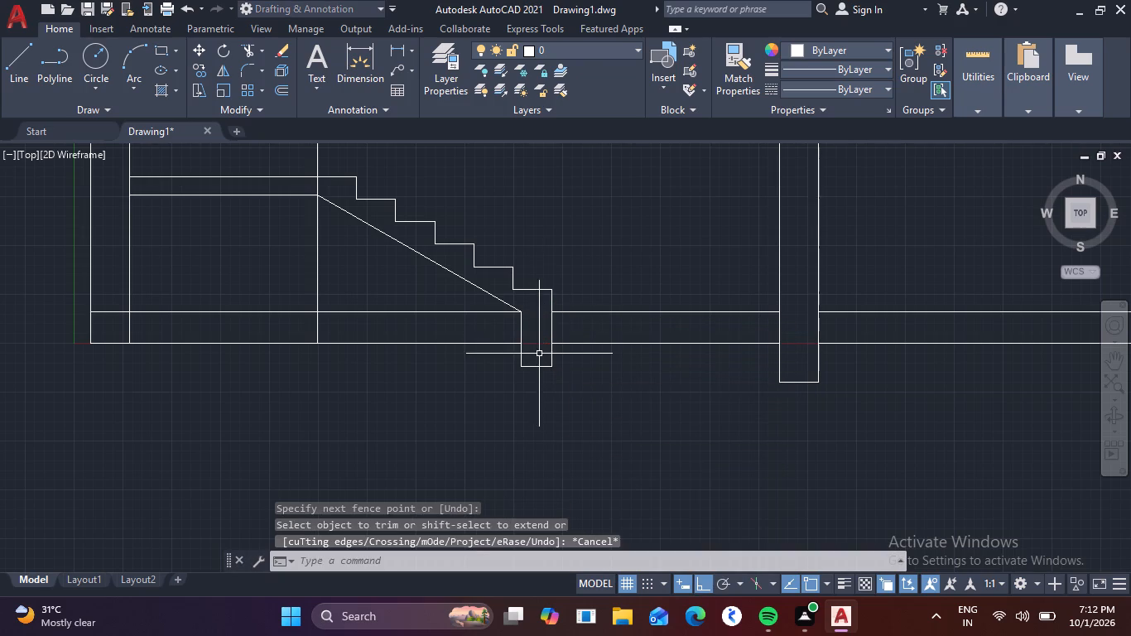
Draw the footing outline below the tall wall beside the landing: 250 mm down, 250 mm across, and back up to the wall's outer face.
scroll(523, 356, "down", 2)
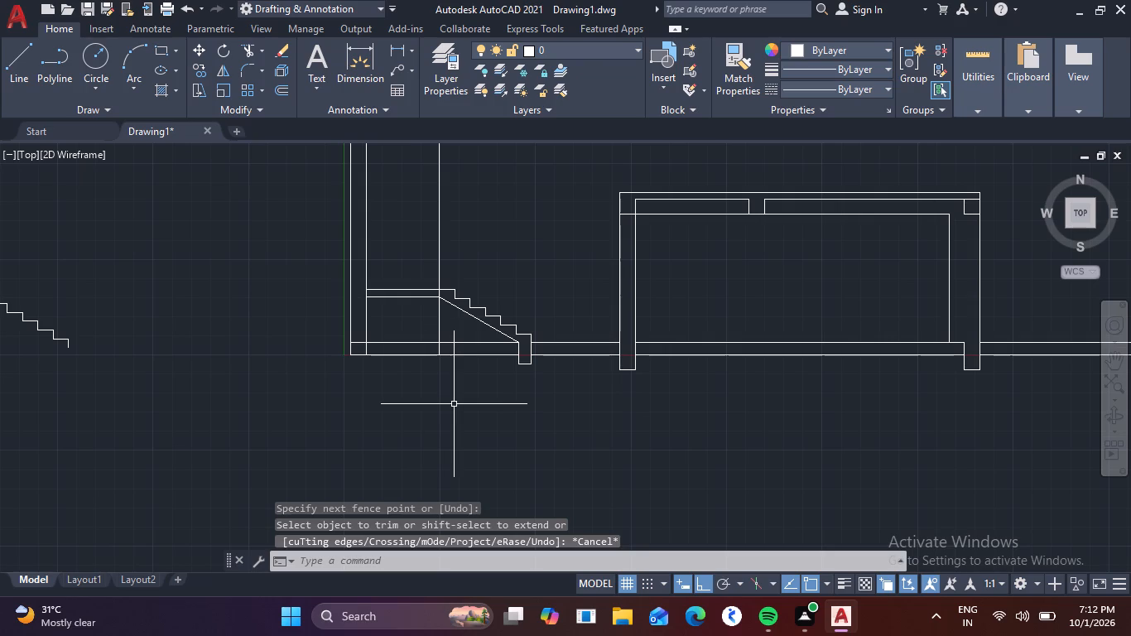
middle_click_drag(454, 404, 575, 381)
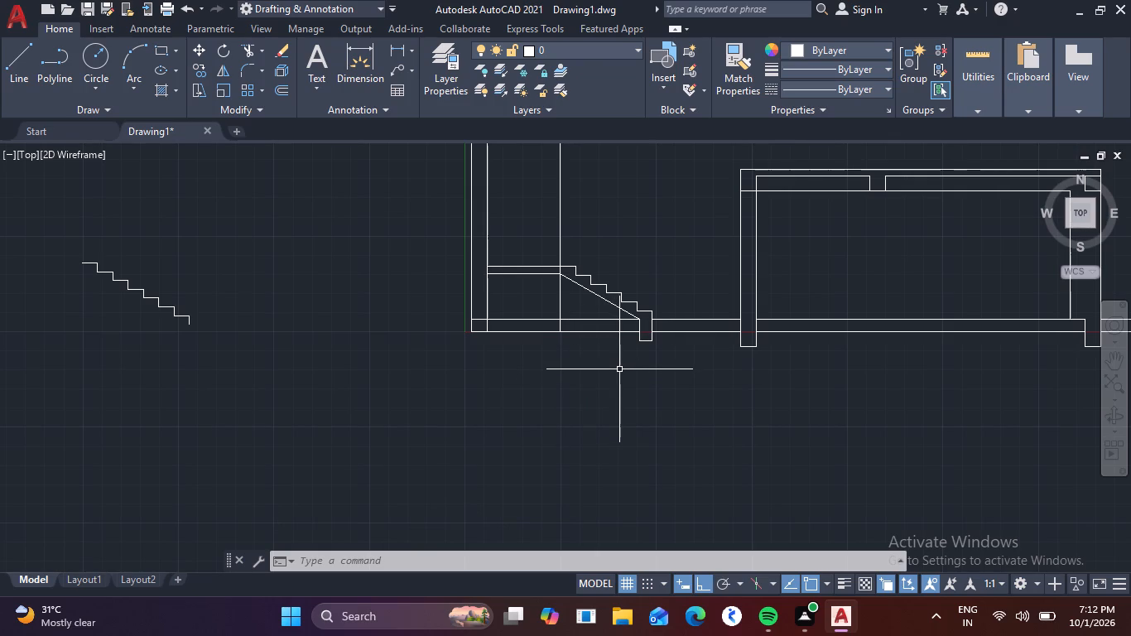
scroll(491, 322, "up", 1)
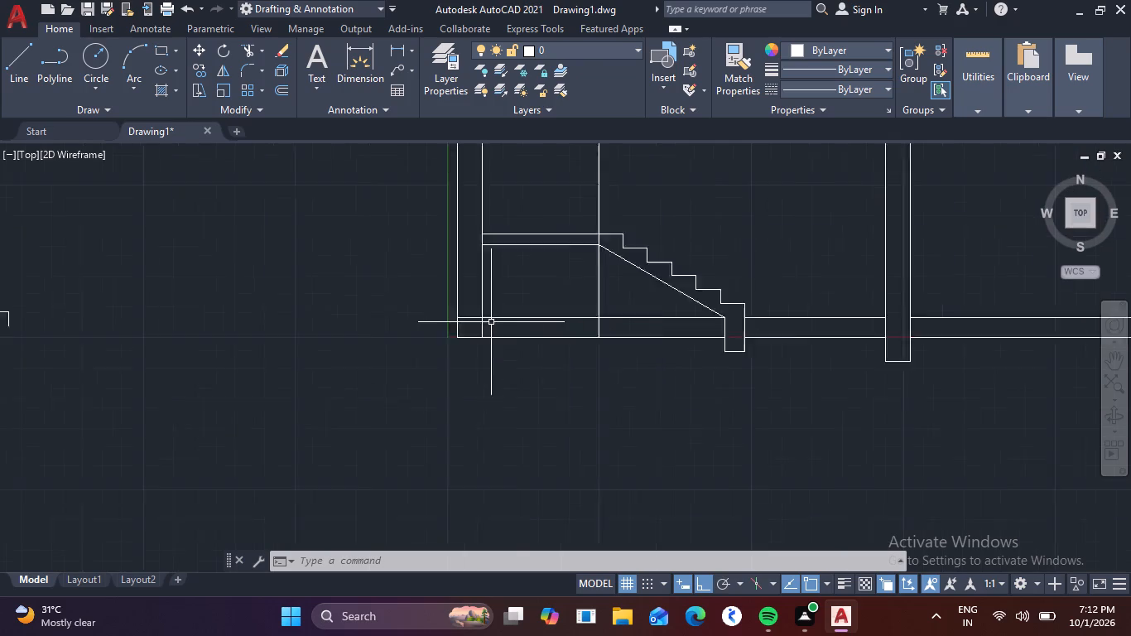
scroll(491, 322, "up", 1)
key("l")
key("Return")
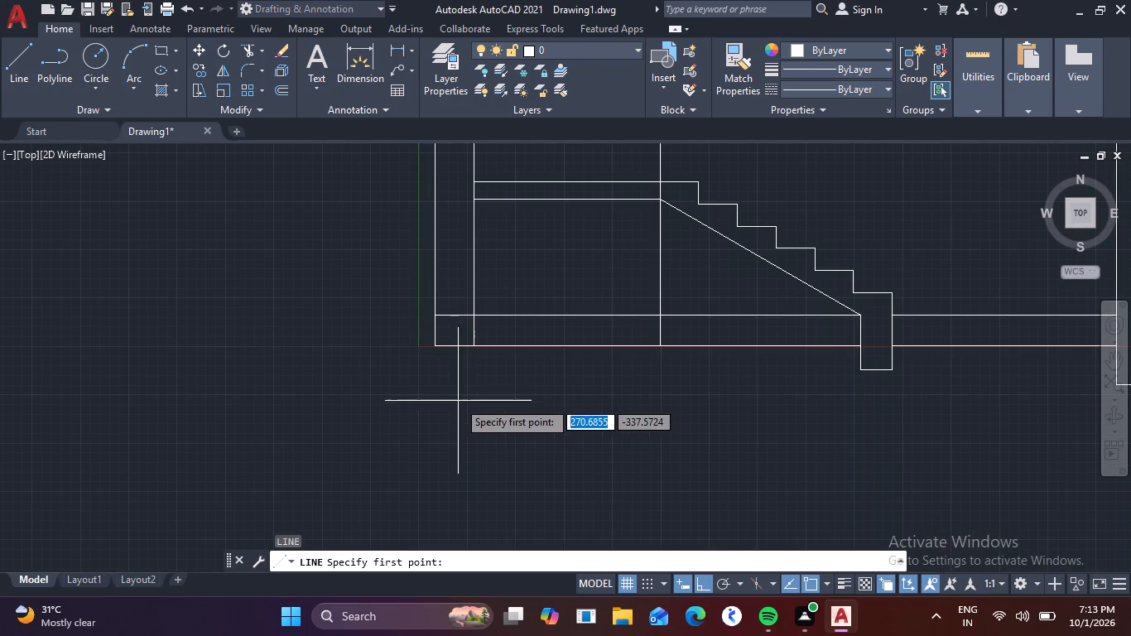
left_click(478, 345)
type("25")
key("0")
key("Return")
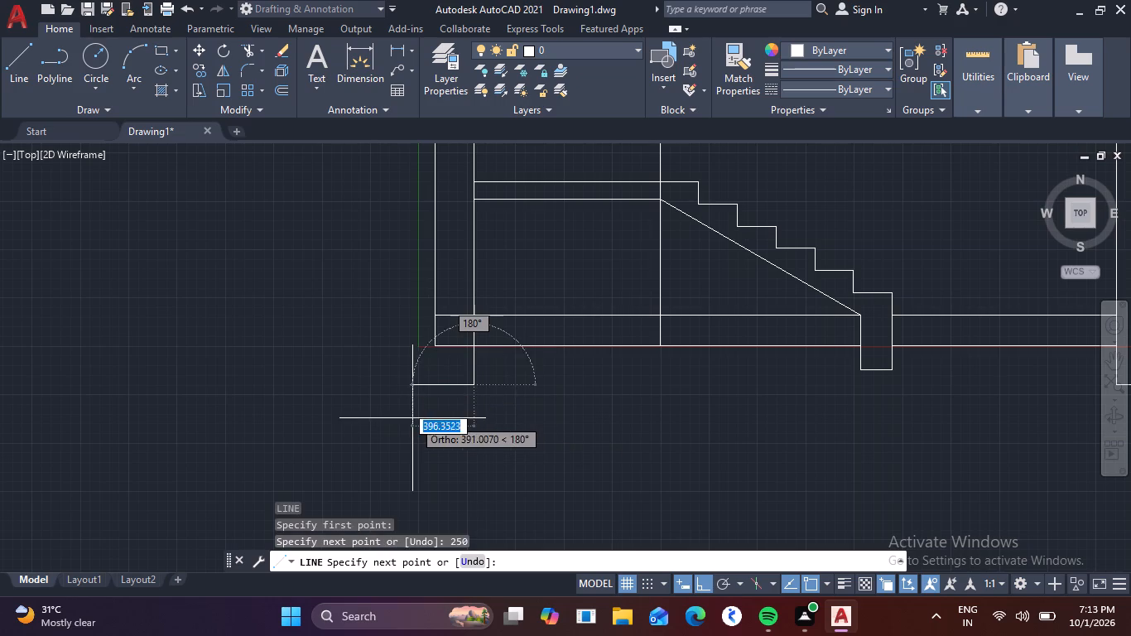
key("2")
key("5")
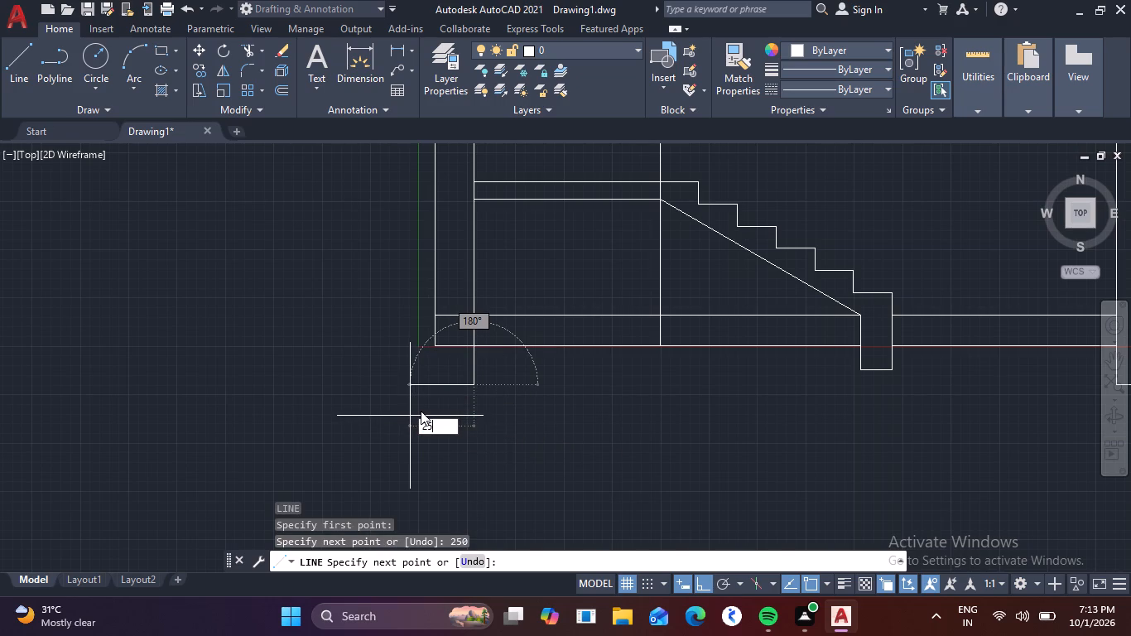
key("0")
key("Return")
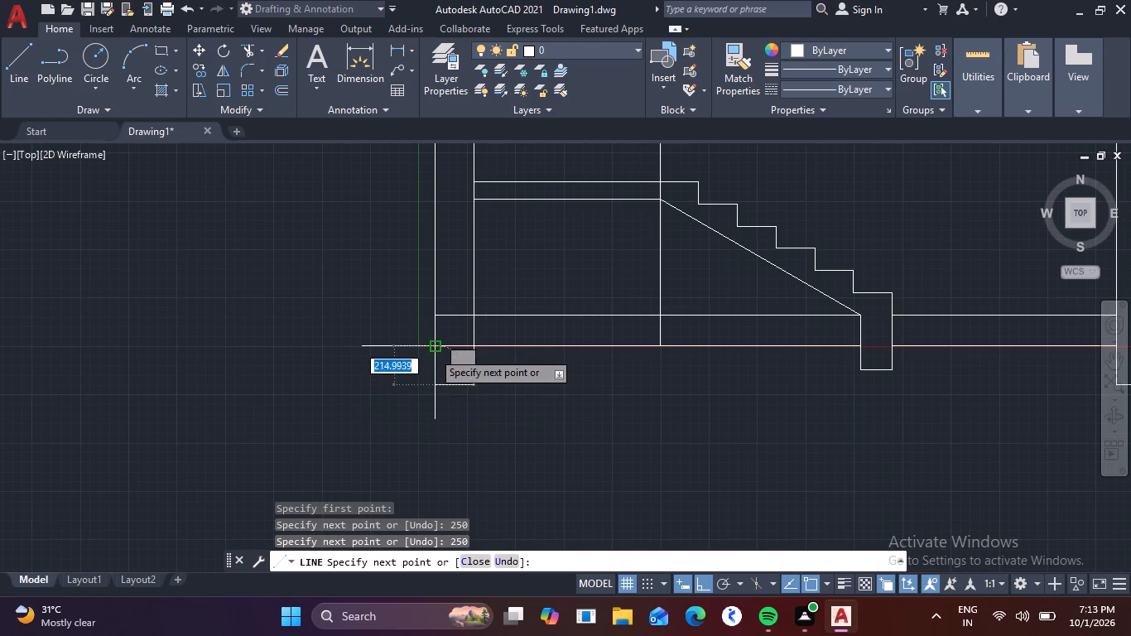
left_click(435, 347)
key("Escape")
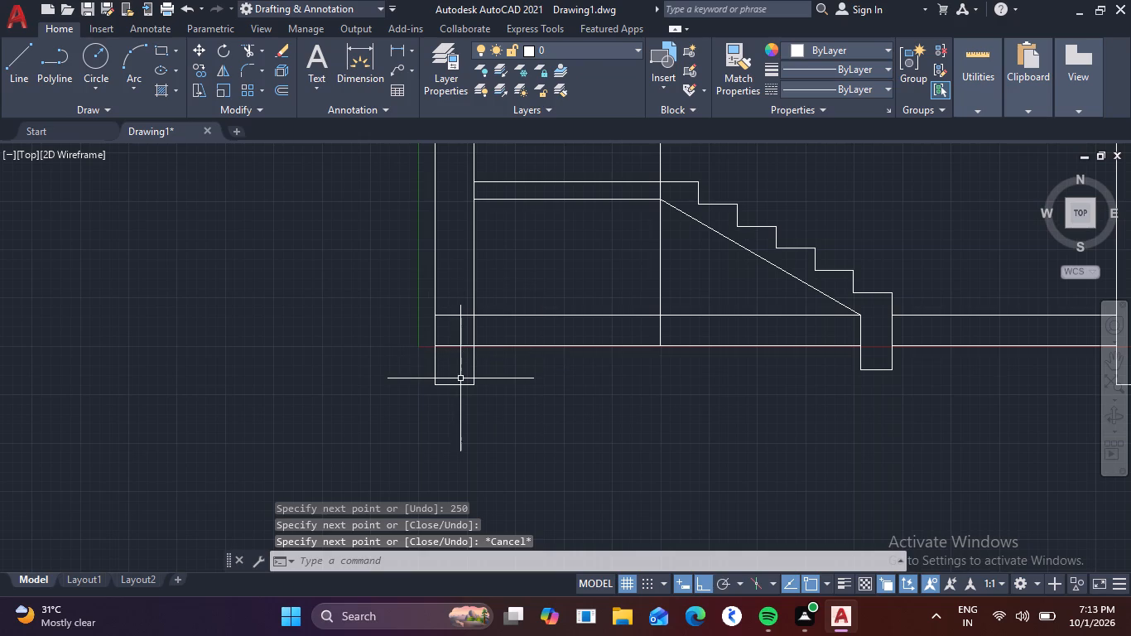
Trim the floor slab's top and bottom lines inside the tall wall beside the landing.
key("t")
key("r")
key("space")
left_click(449, 346)
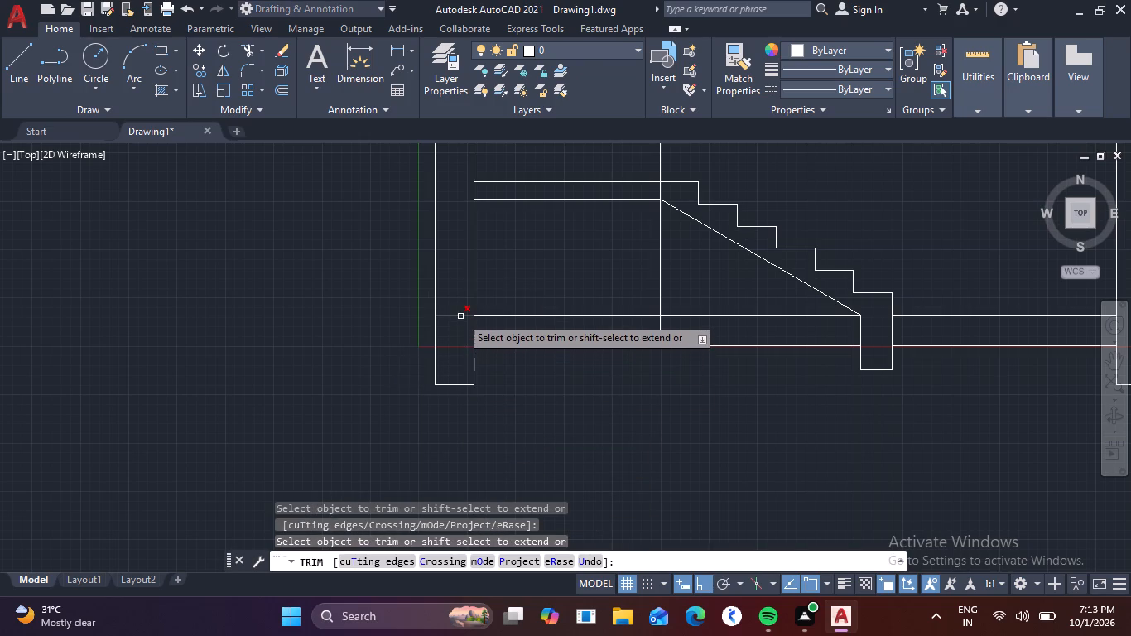
left_click(460, 316)
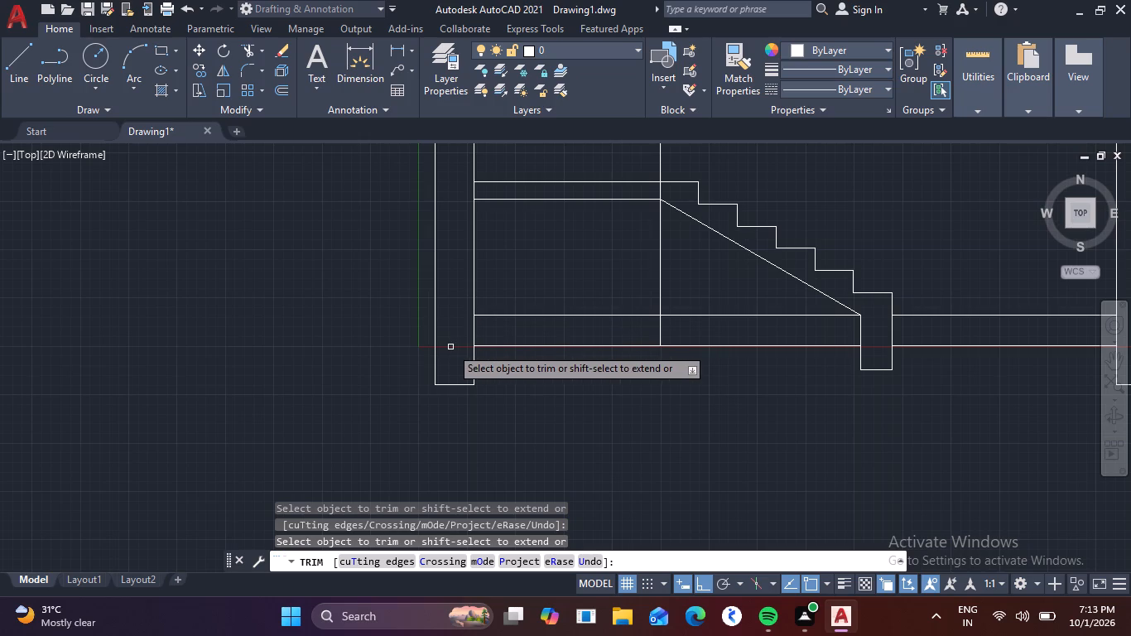
key("Escape")
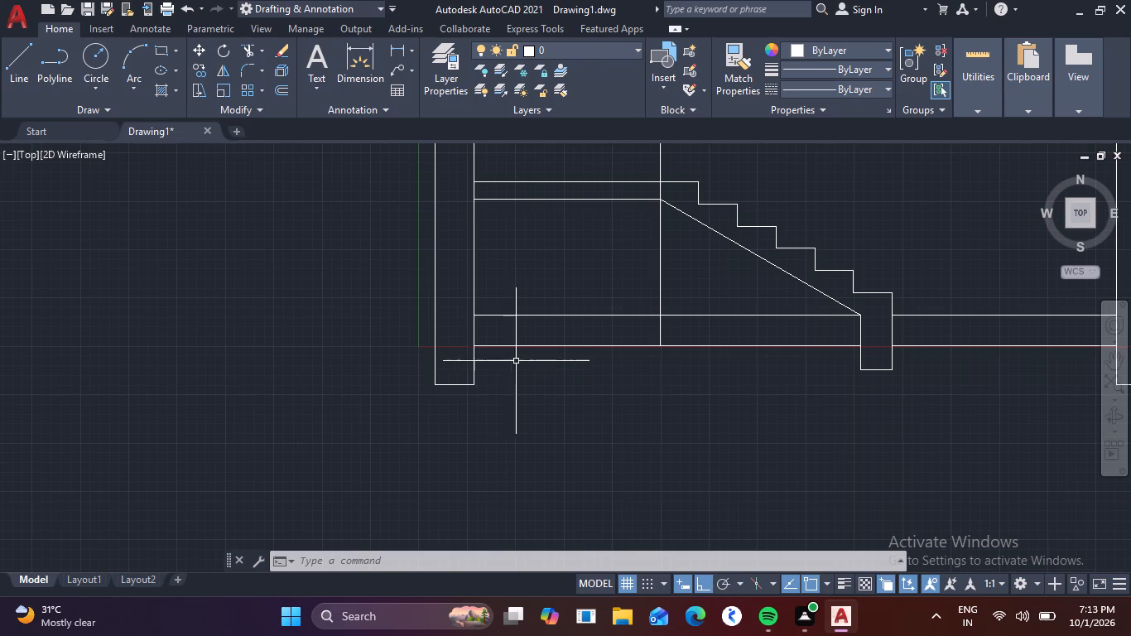
Erase the long vertical guide line through the landing edge and the short leftover vertical piece above the landing.
scroll(705, 235, "down", 2)
left_click(710, 178)
left_click(667, 168)
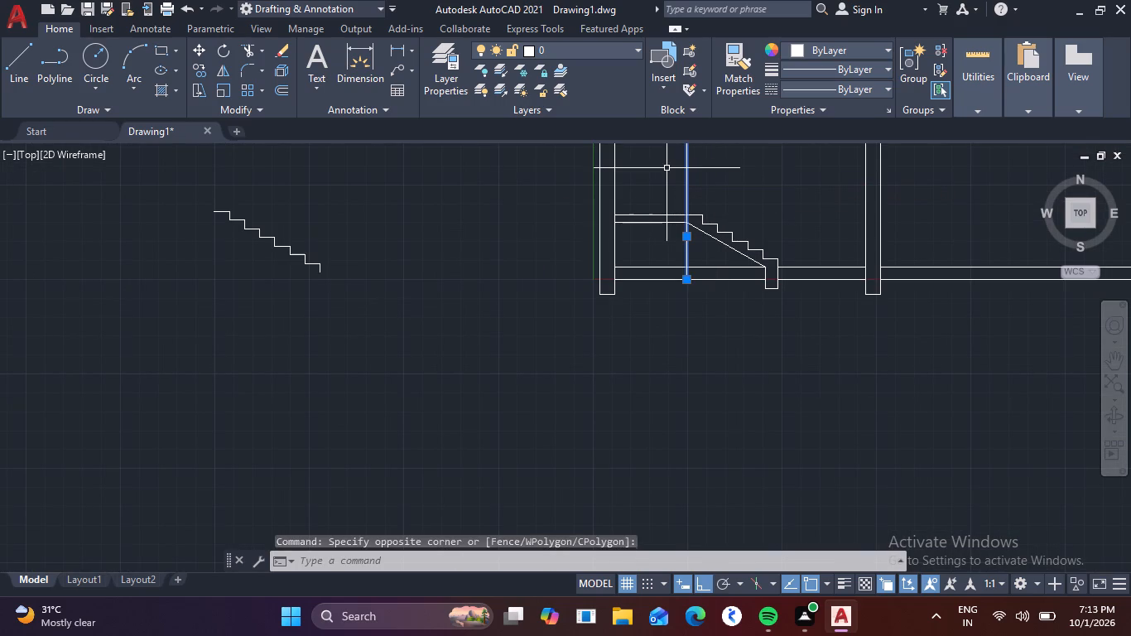
key("Delete")
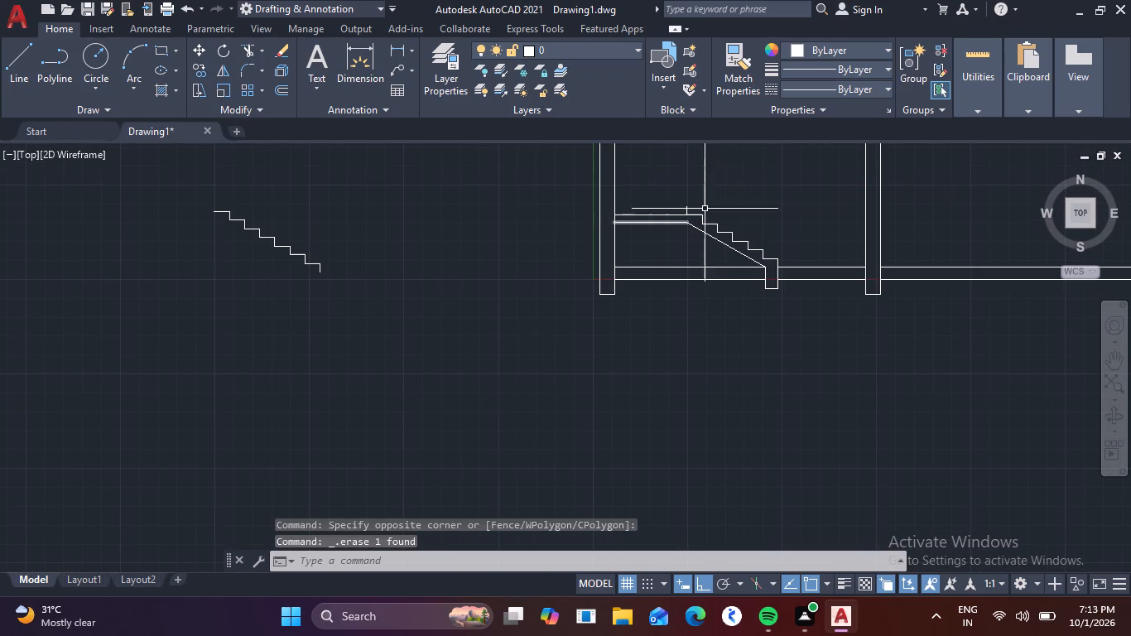
scroll(743, 185, "up", 3)
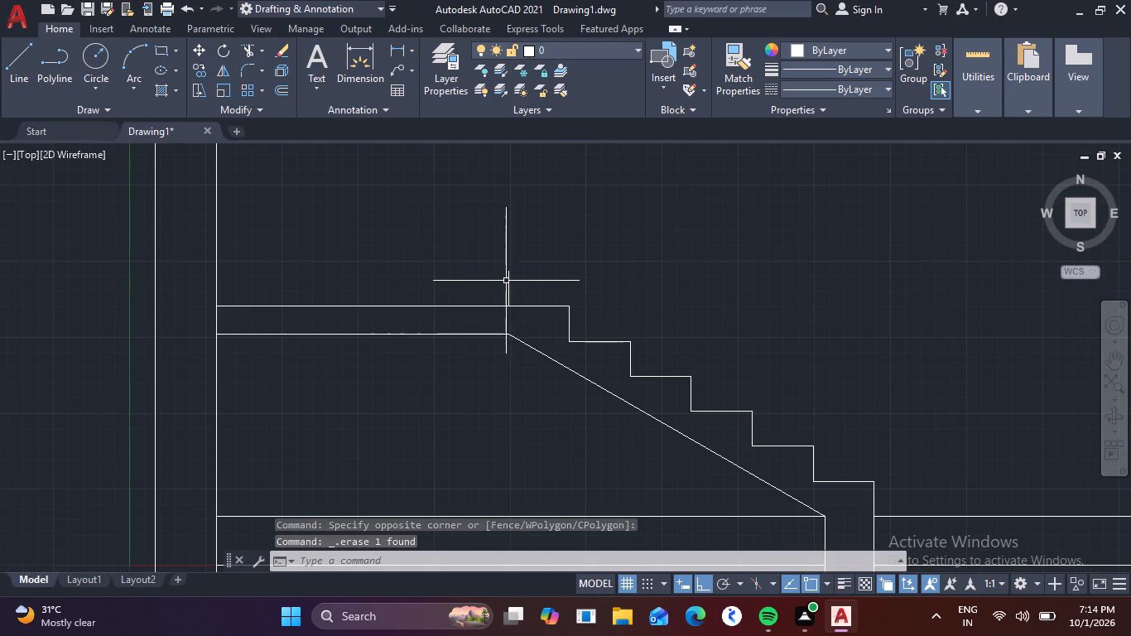
left_click(509, 281)
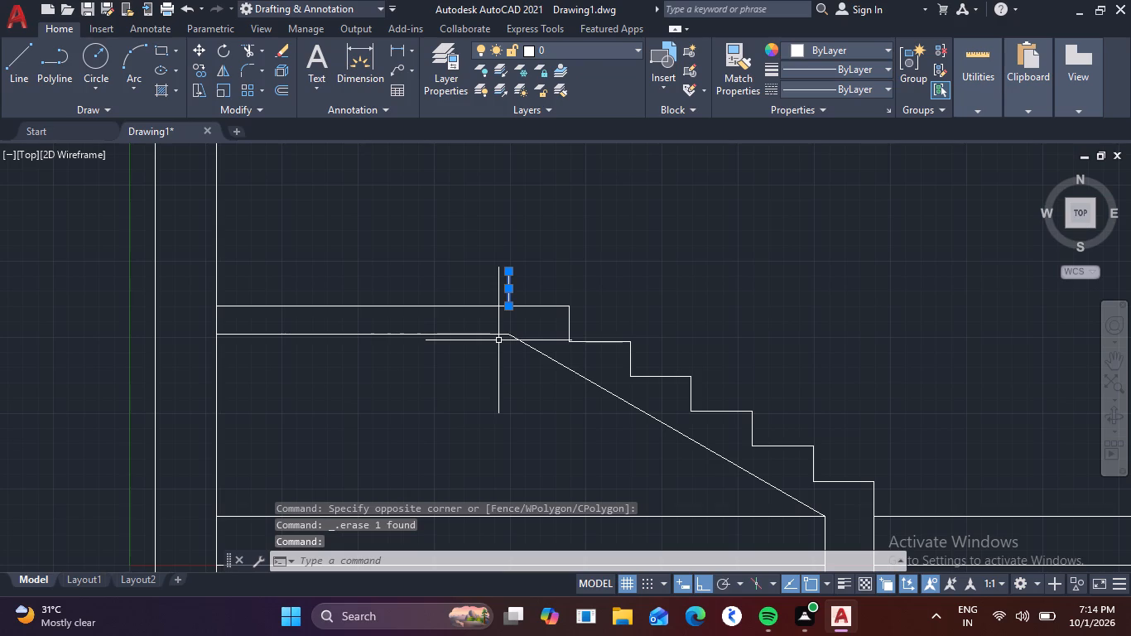
key("Delete")
Offset the floor slab's bottom line 50 mm upward in three bays: under the stair, between flight footing and wall, and in the room.
scroll(480, 388, "down", 1)
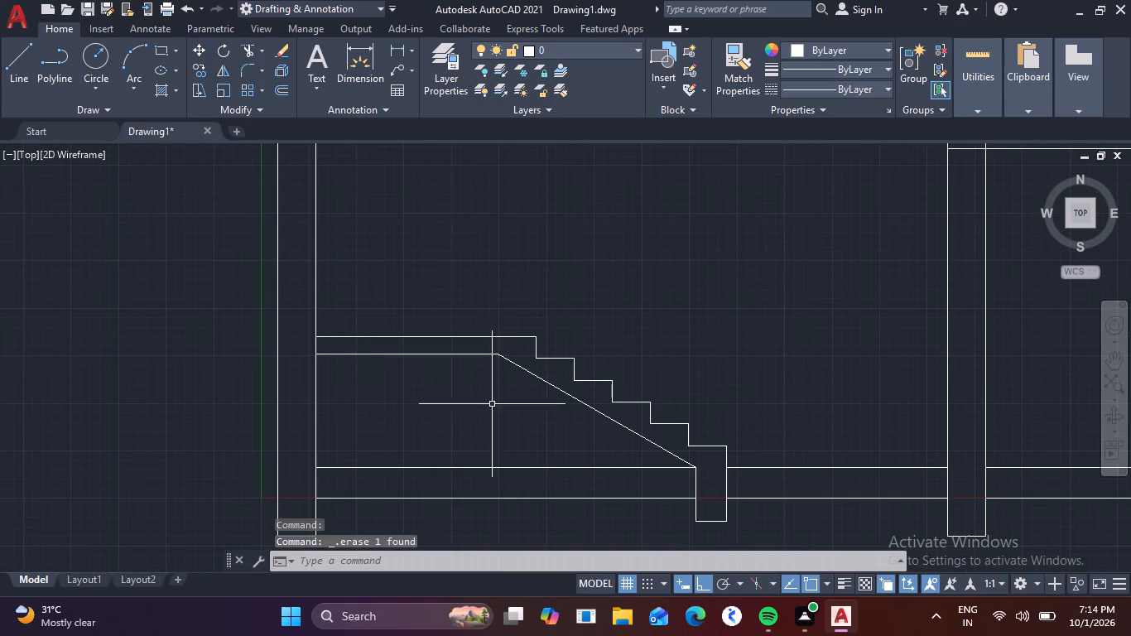
middle_click_drag(493, 406, 533, 309)
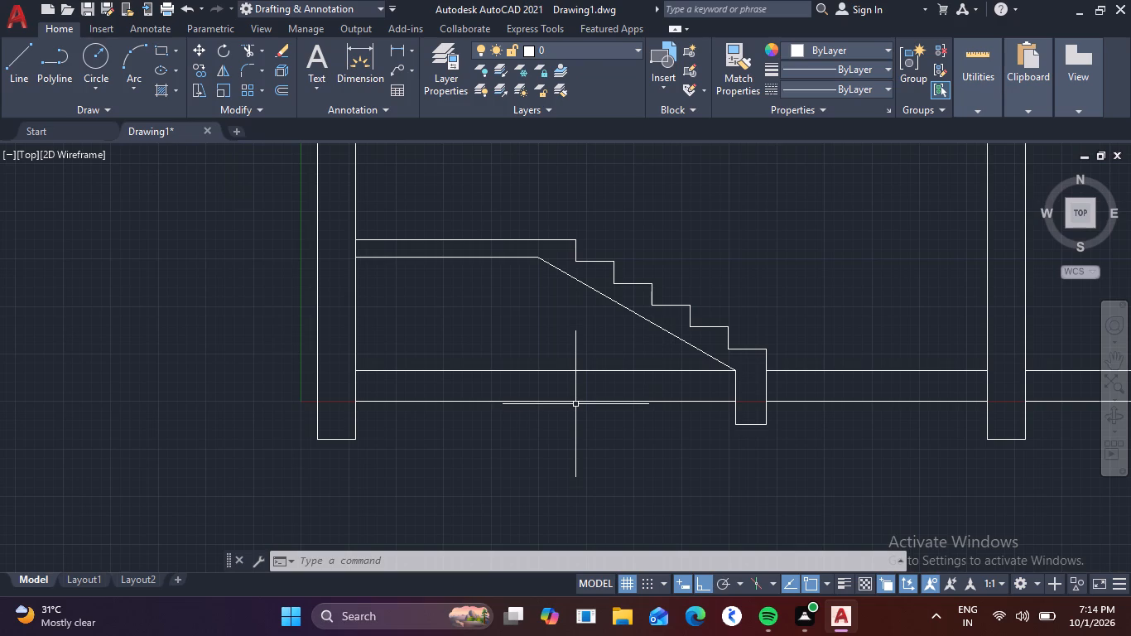
key("o")
key("Return")
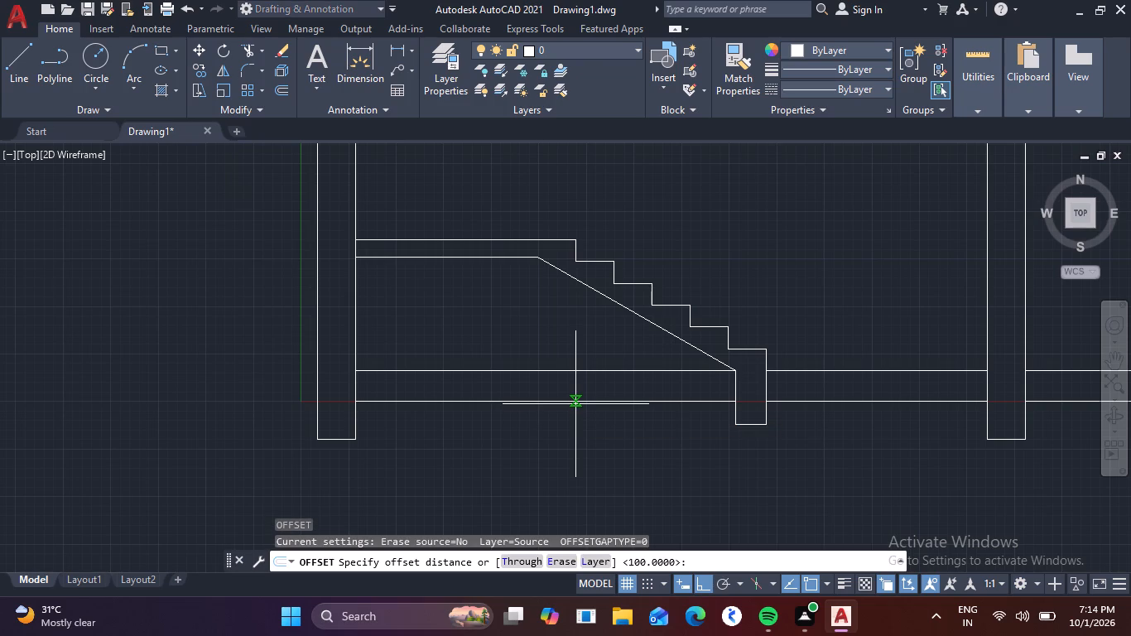
type("50")
key("Return")
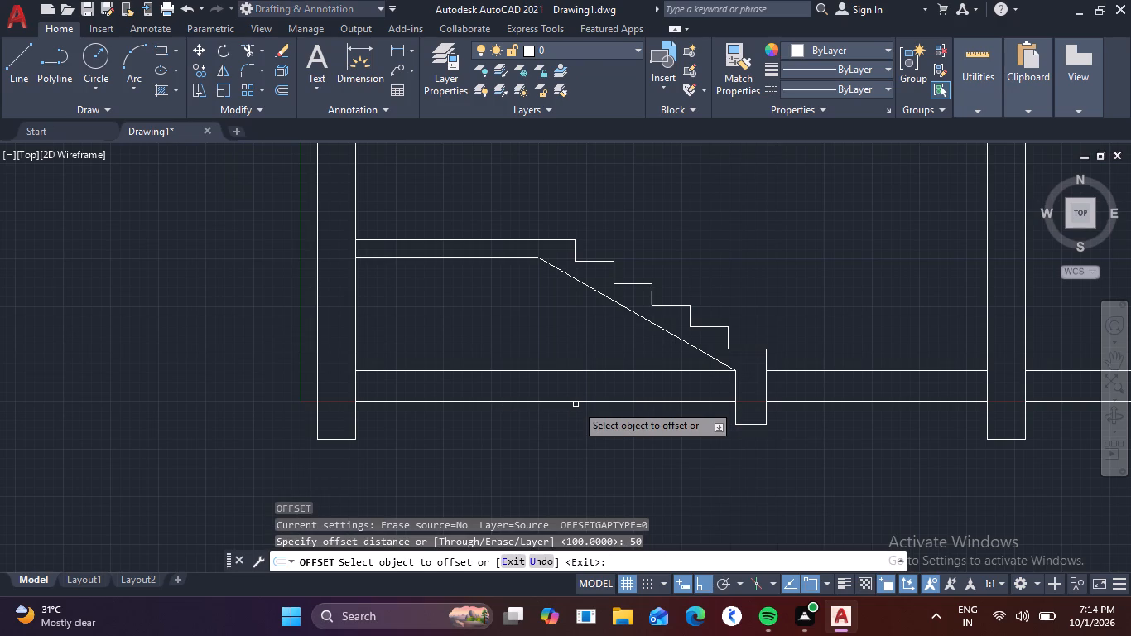
left_click(587, 402)
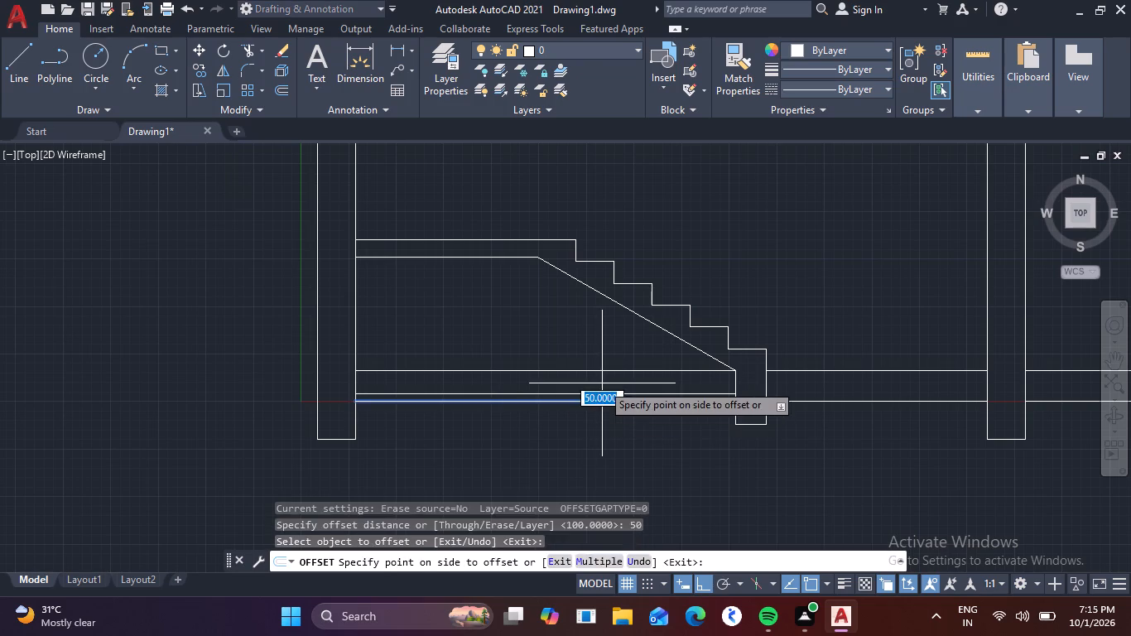
left_click(602, 383)
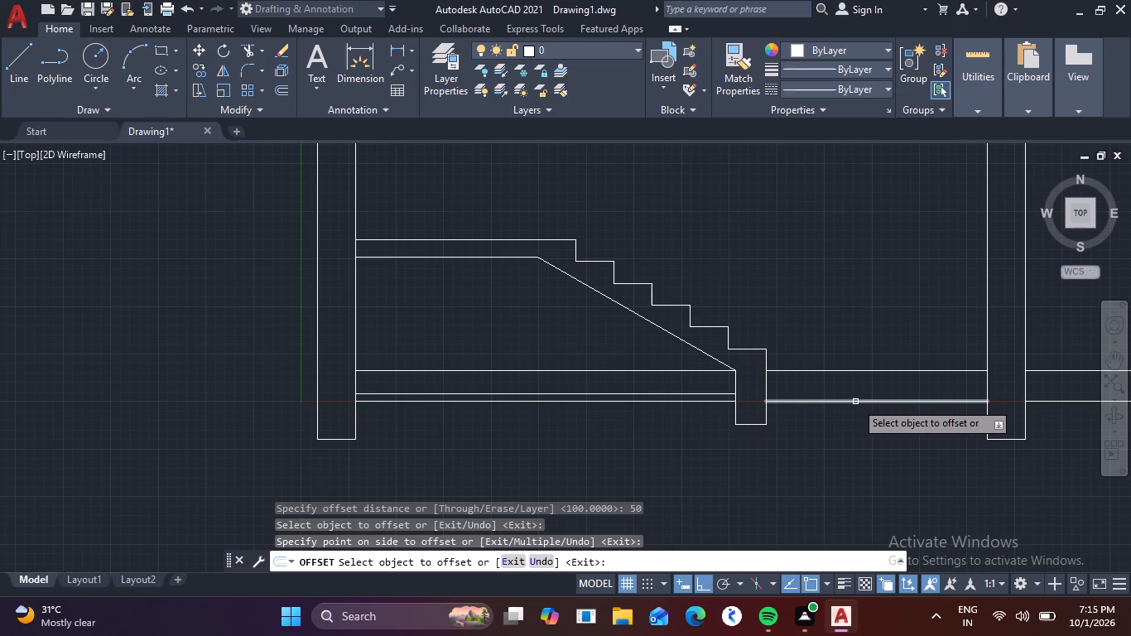
left_click(857, 397)
left_click(866, 399)
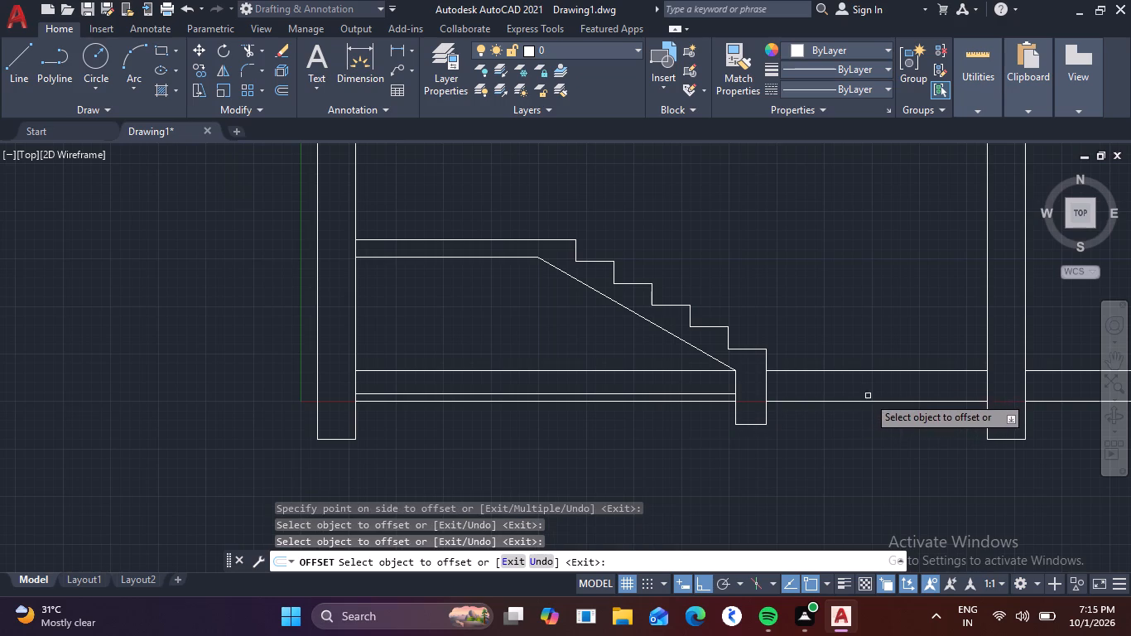
left_click(866, 402)
left_click(871, 386)
middle_click_drag(898, 387, 791, 381)
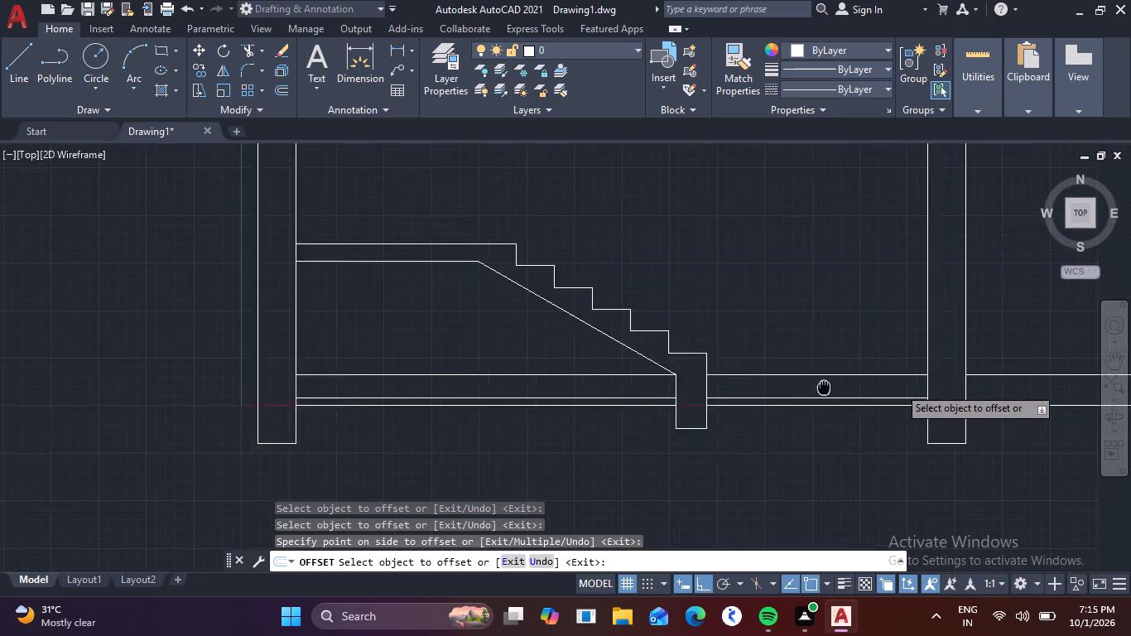
middle_click_drag(791, 381, 330, 332)
left_click(682, 346)
left_click(699, 326)
scroll(703, 329, "down", 3)
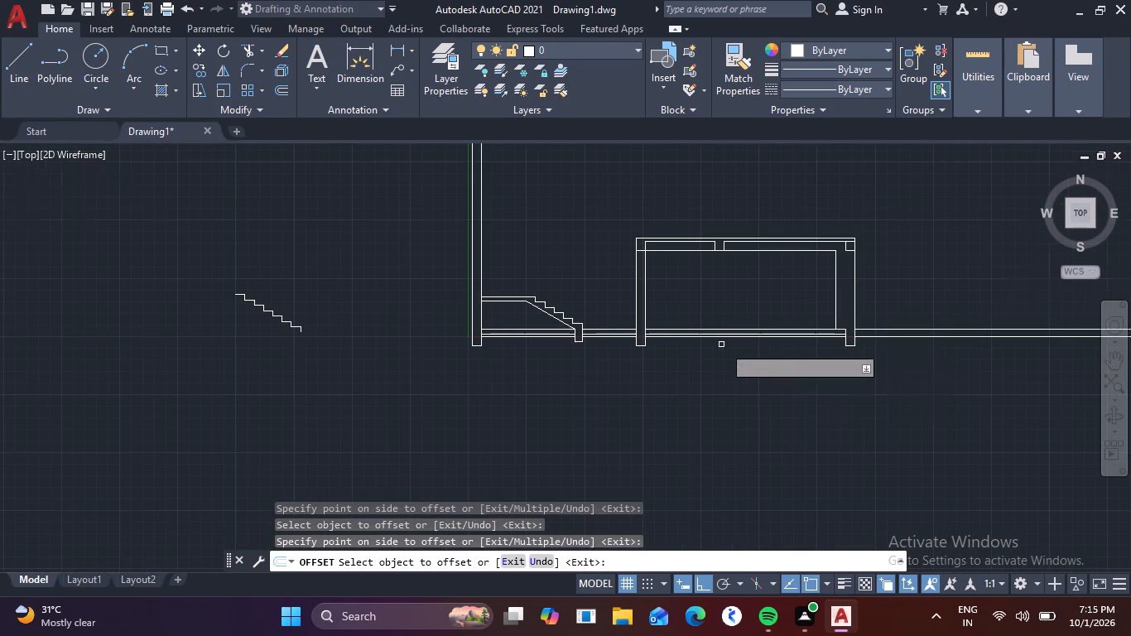
key("Escape")
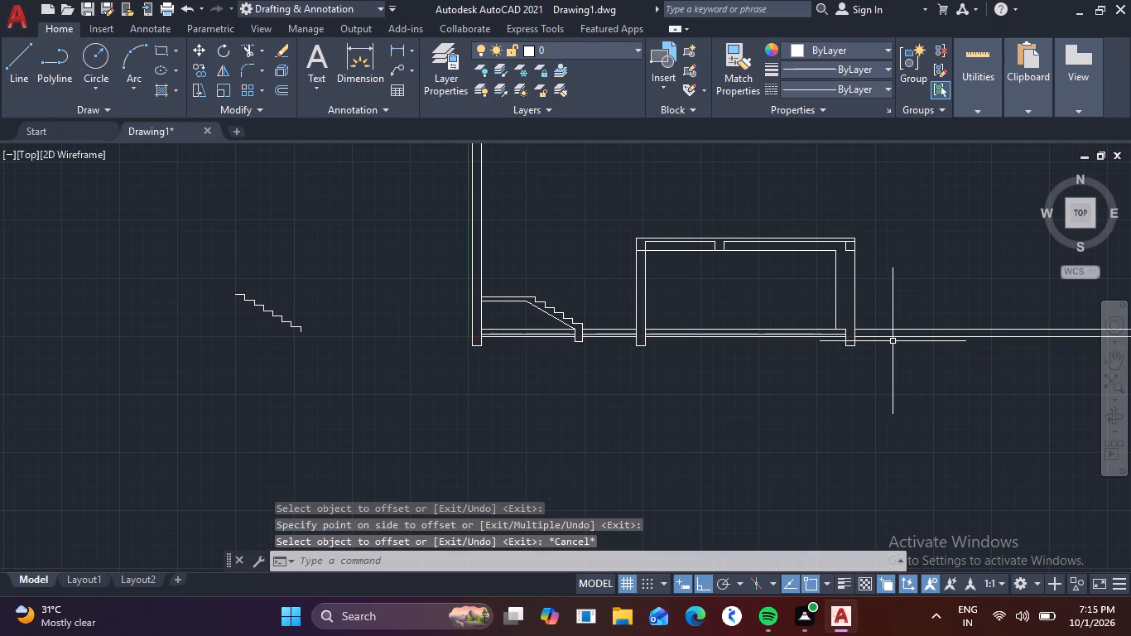
Trim away the floor slab lines that extend outside beyond the room's far wall.
key("t")
type("r")
key("space")
left_click(932, 303)
left_click_drag(932, 303, 918, 370)
double_click(990, 377)
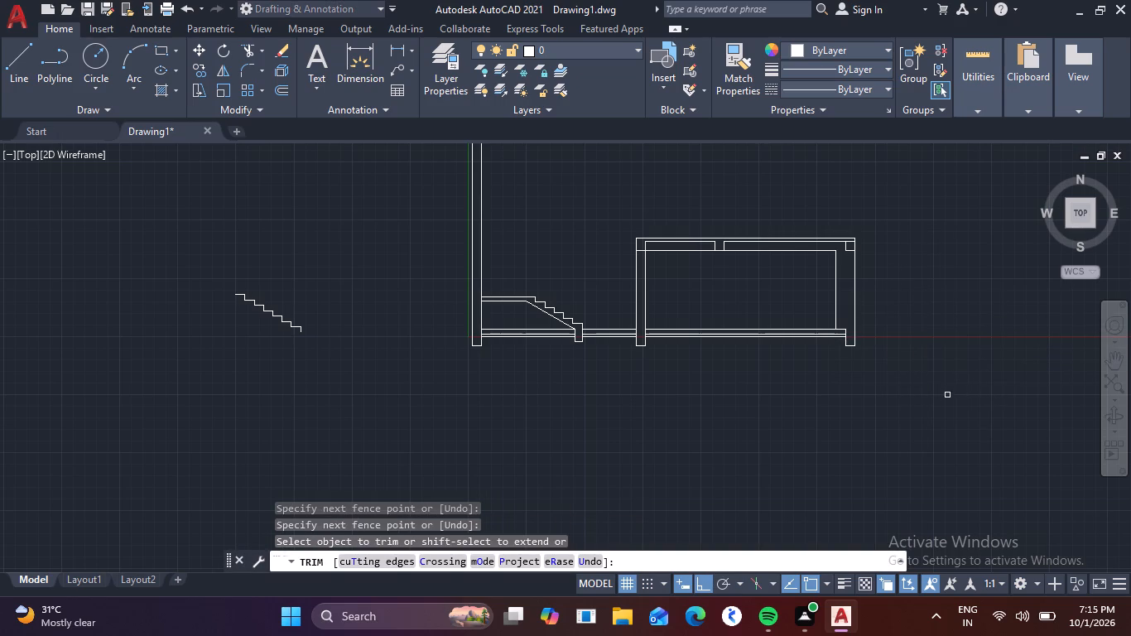
key("Escape")
Mirror the separate stepped profile about a vertical line just beyond its lowest riser, keeping the original.
middle_click_drag(662, 358, 774, 374)
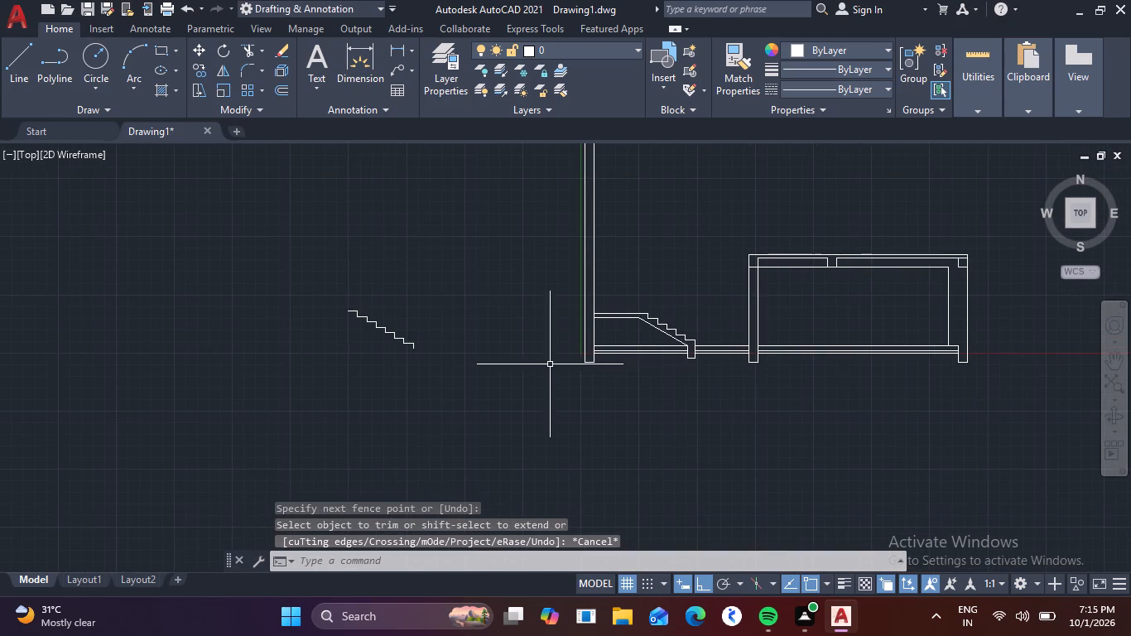
scroll(622, 340, "up", 2)
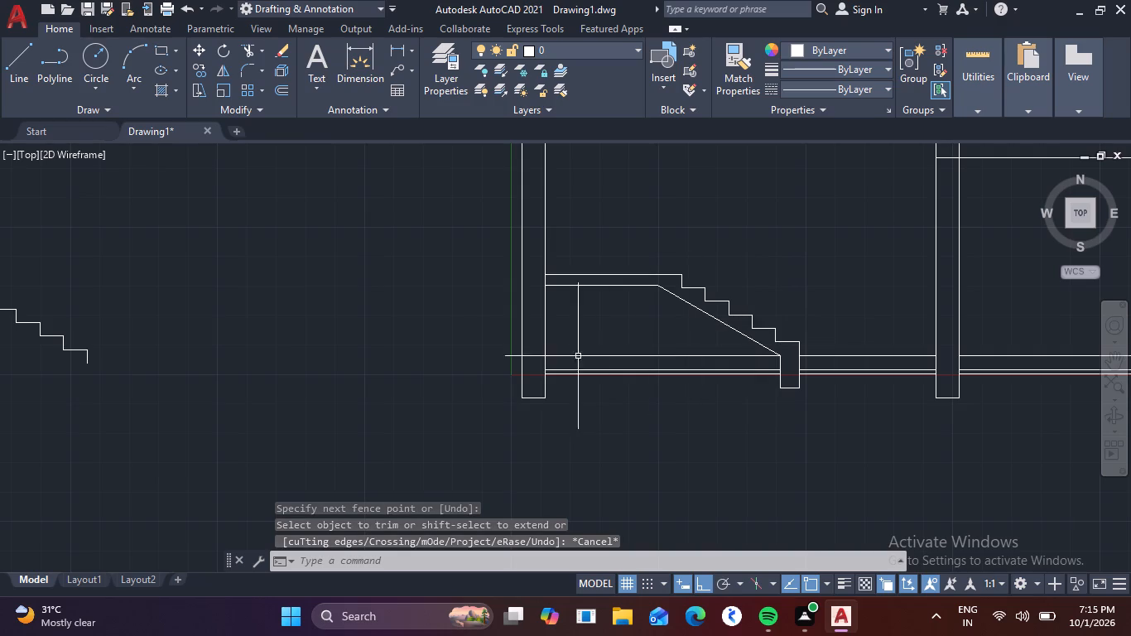
middle_click_drag(337, 343, 584, 374)
left_click_drag(122, 277, 158, 300)
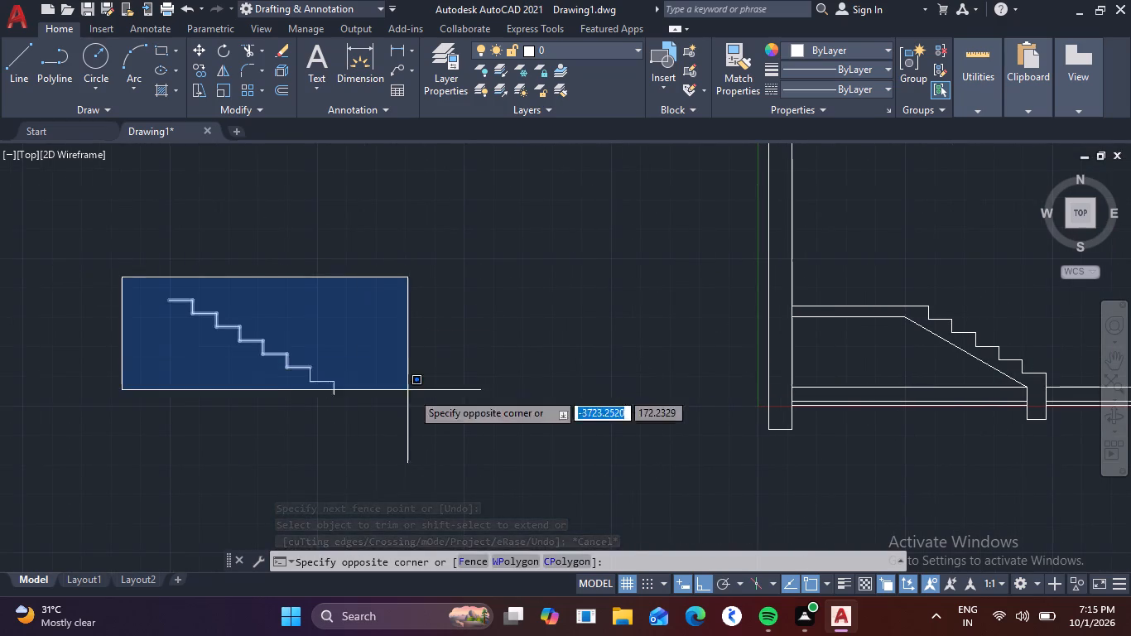
left_click(450, 408)
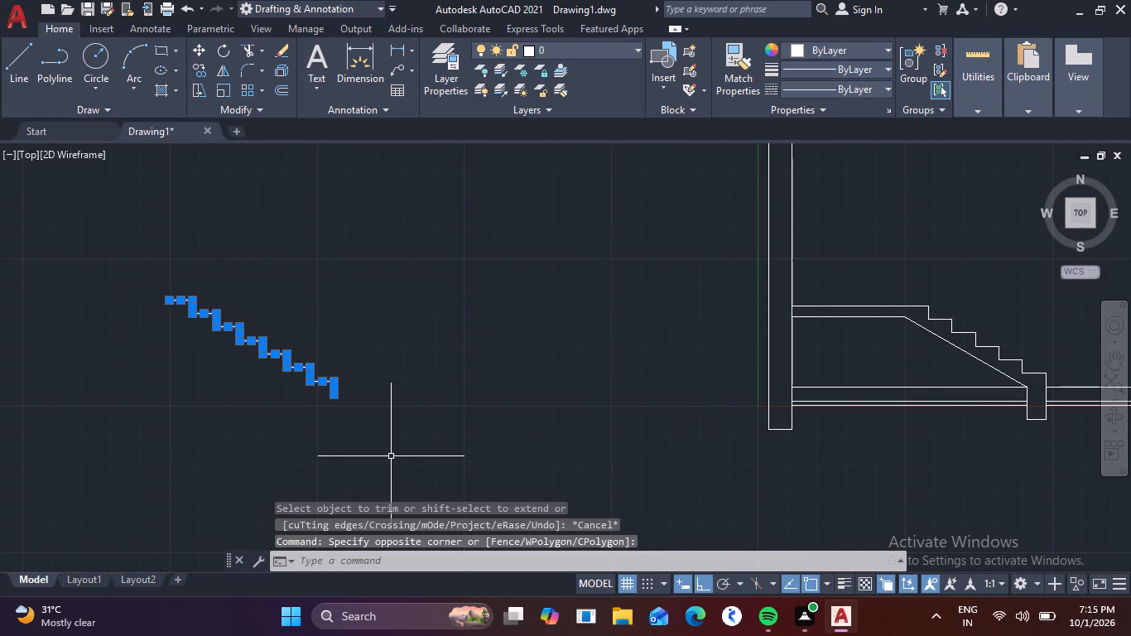
type("mi")
key("space")
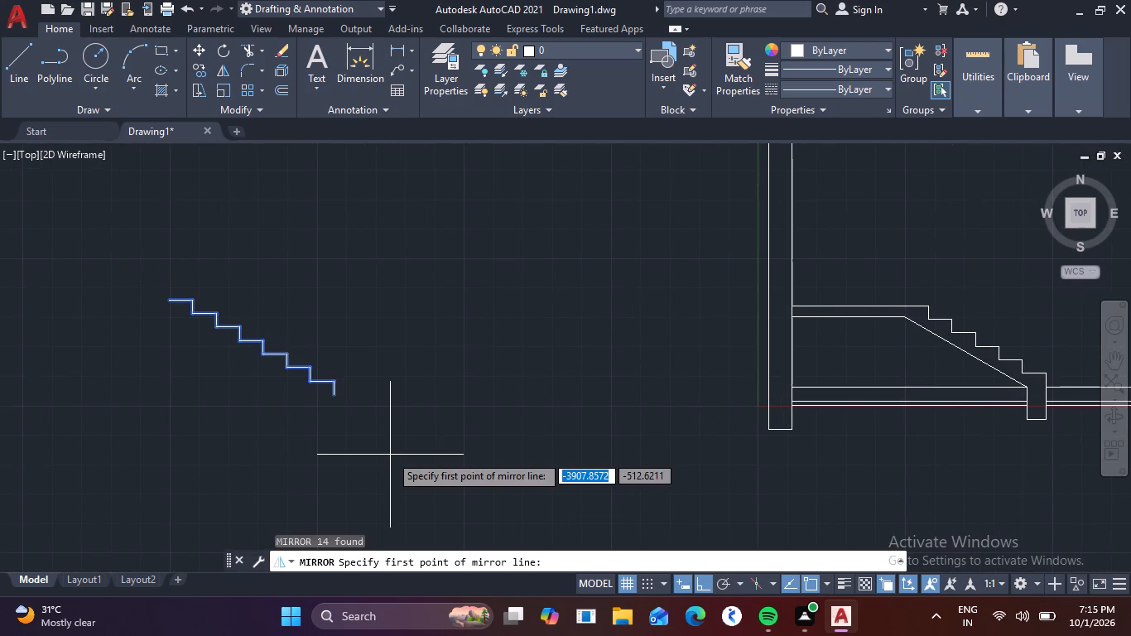
left_click(349, 402)
left_click(382, 208)
key("space")
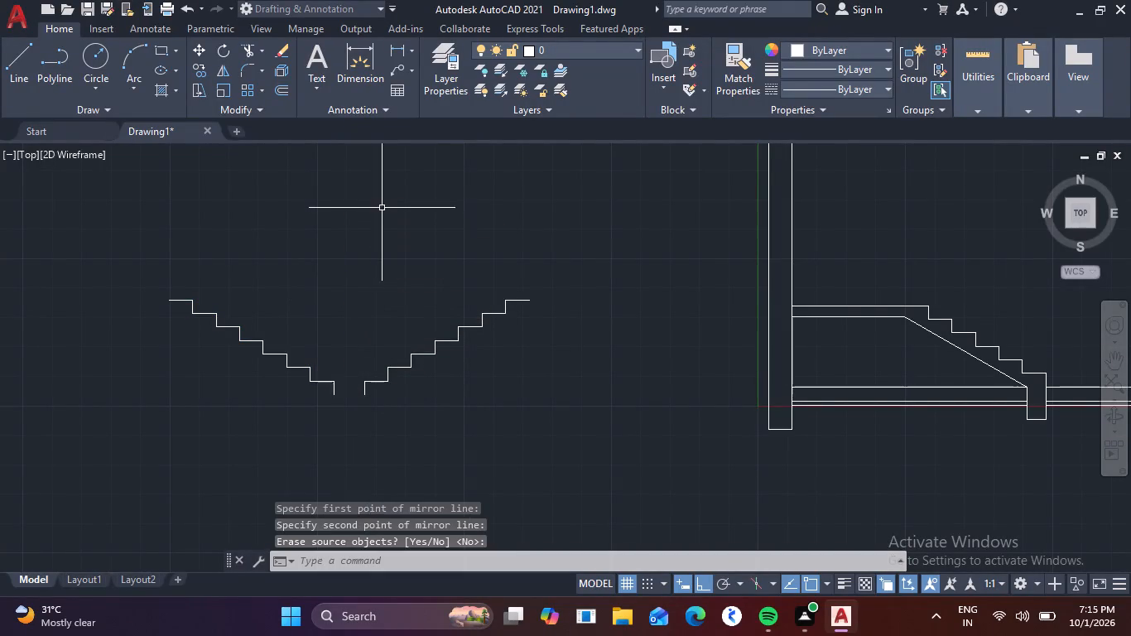
Load the ACAD_ISO02W100 dashed linetype from acad.lin into the drawing.
left_click(561, 270)
left_click(349, 407)
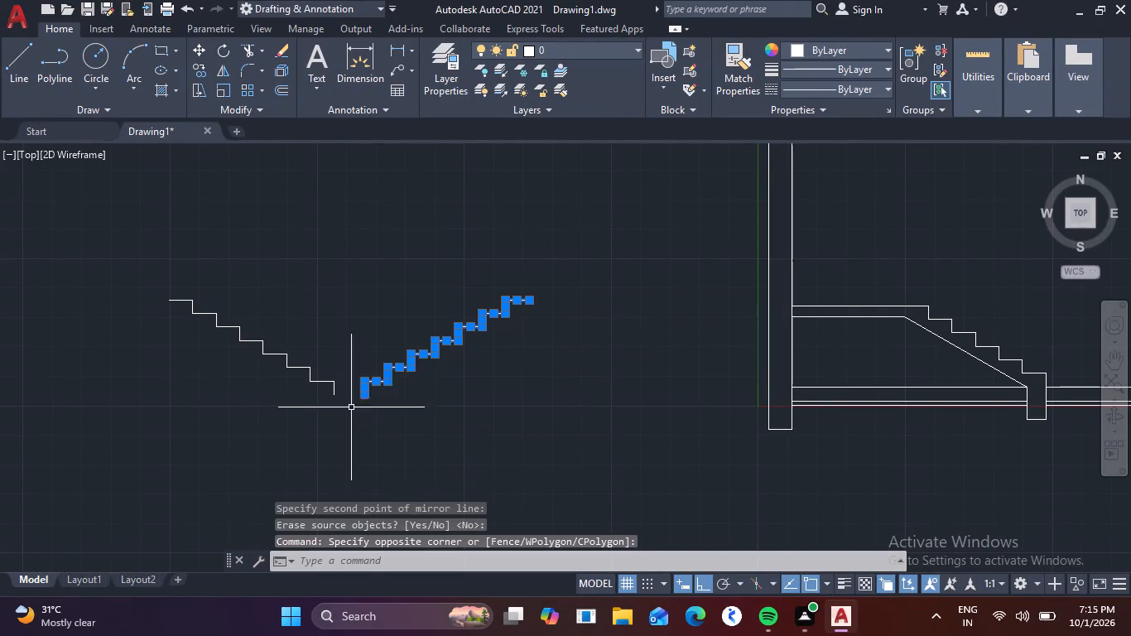
left_click(886, 93)
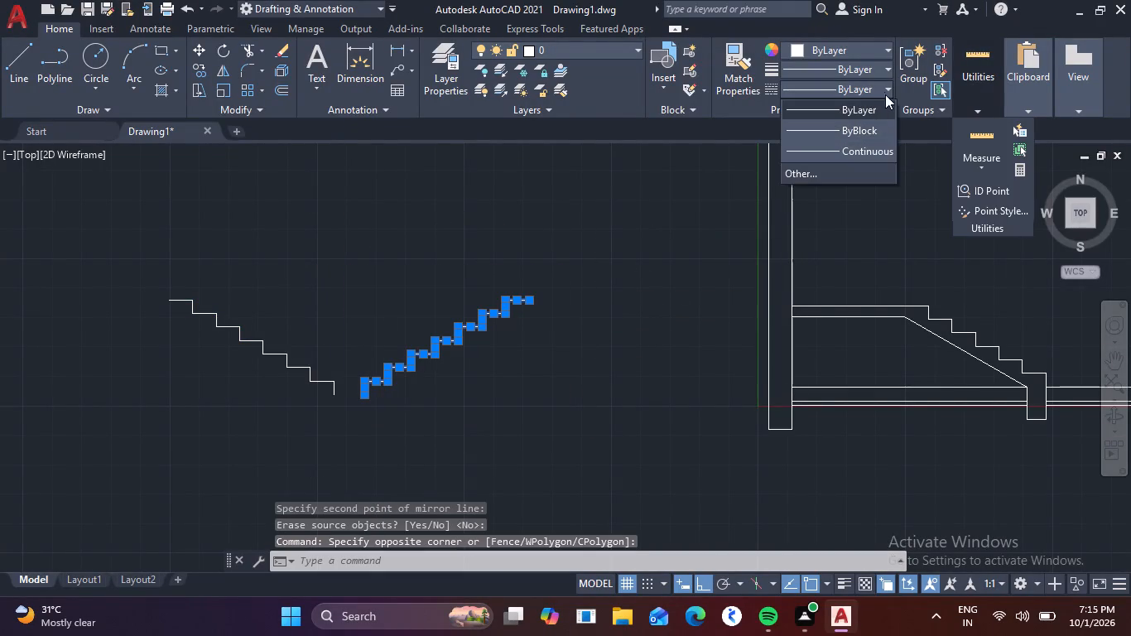
left_click(835, 176)
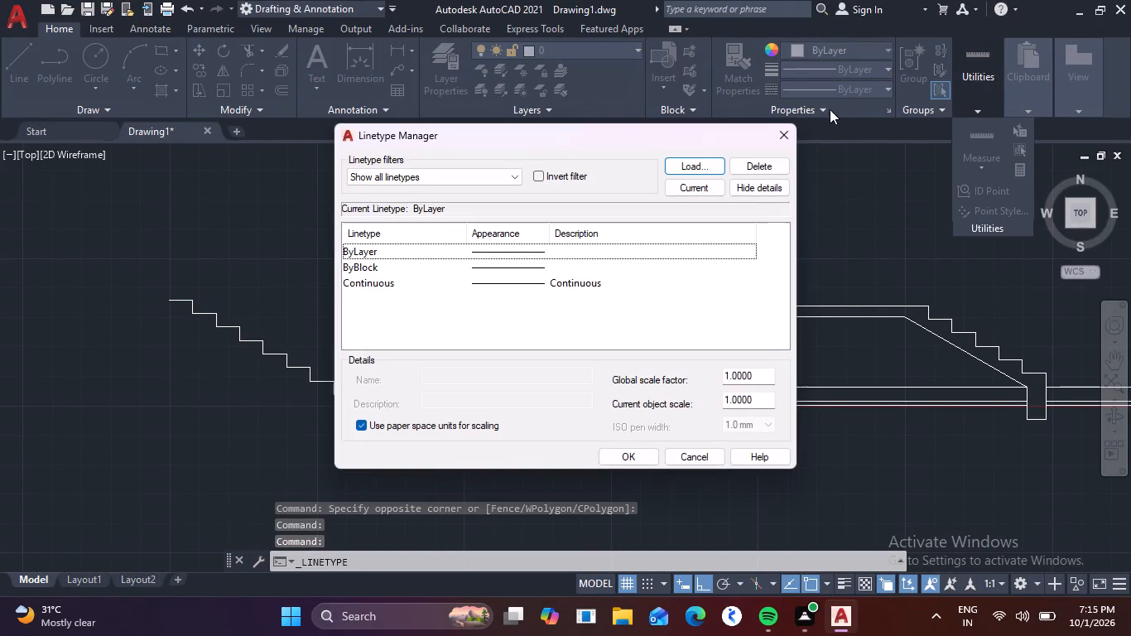
left_click(715, 171)
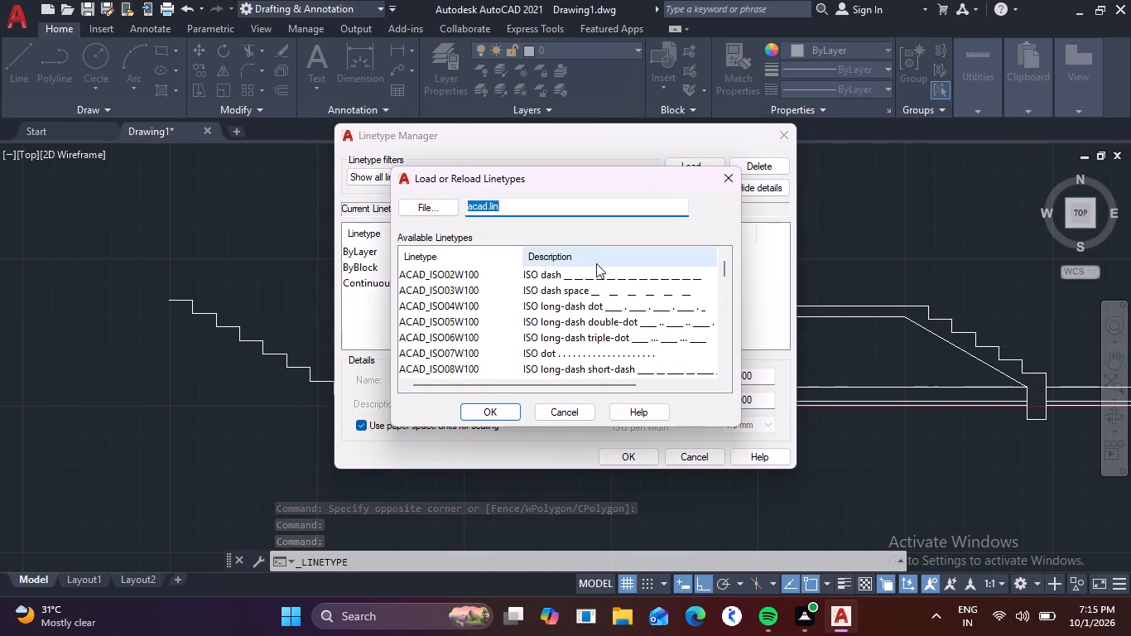
left_click(460, 273)
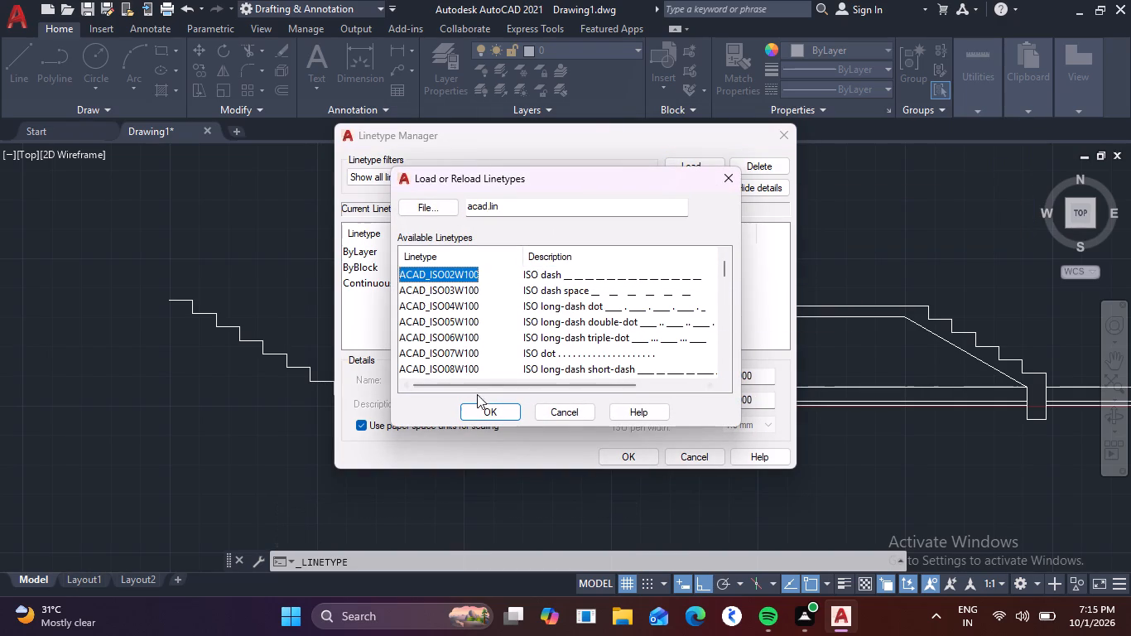
left_click(493, 404)
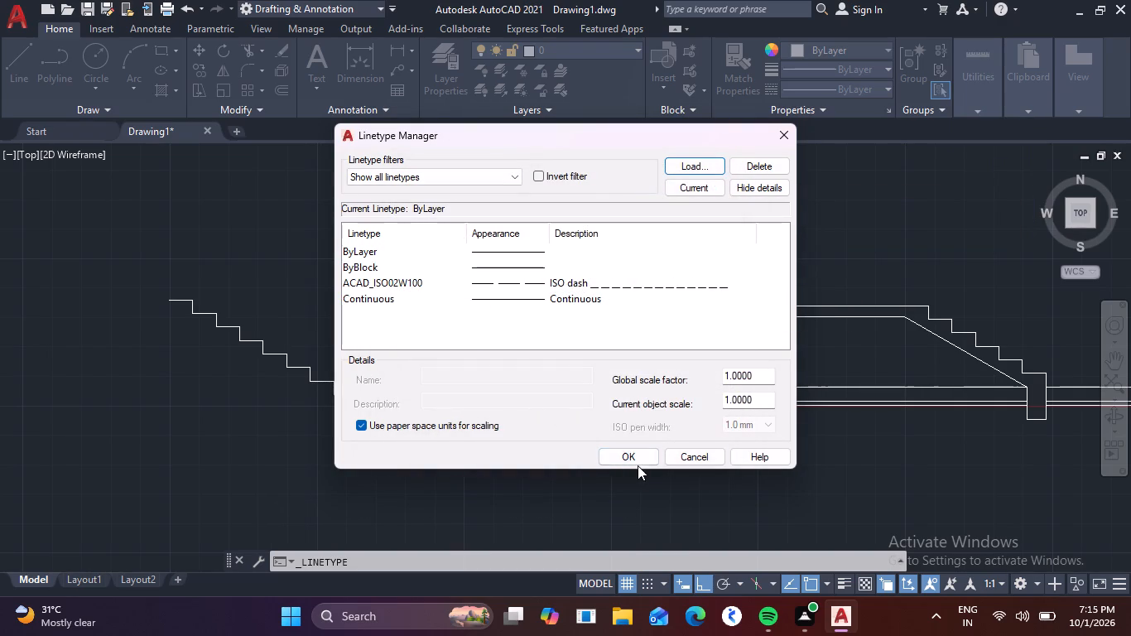
left_click(638, 465)
Assign the ACAD_ISO02W100 linetype to all lines of the mirrored stepped profile.
scroll(460, 353, "up", 2)
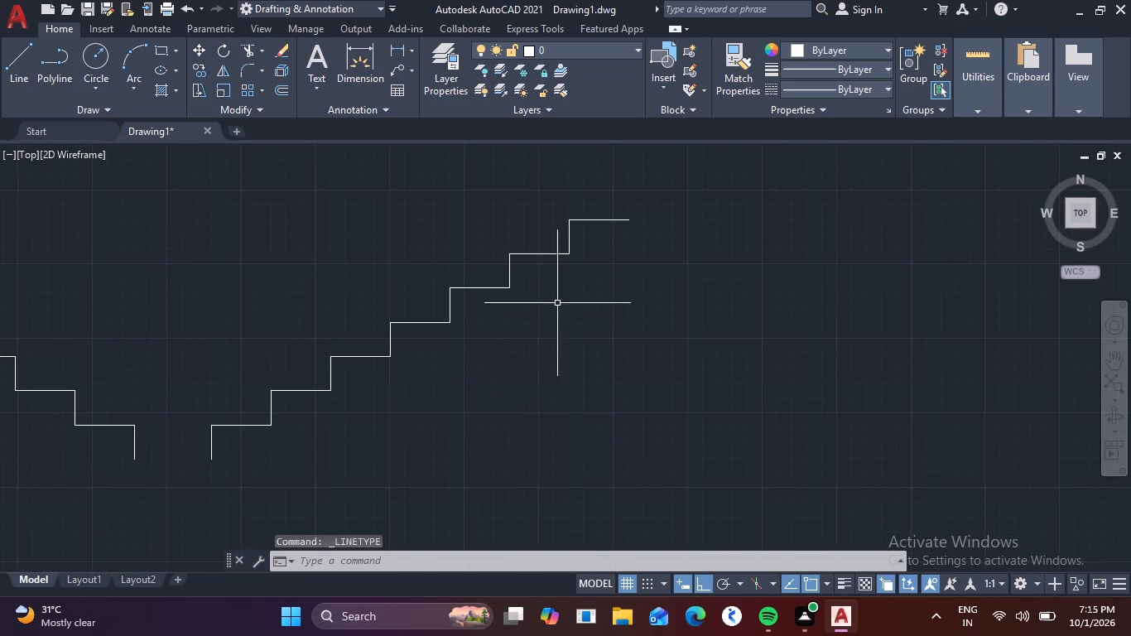
scroll(538, 321, "down", 2)
left_click(585, 275)
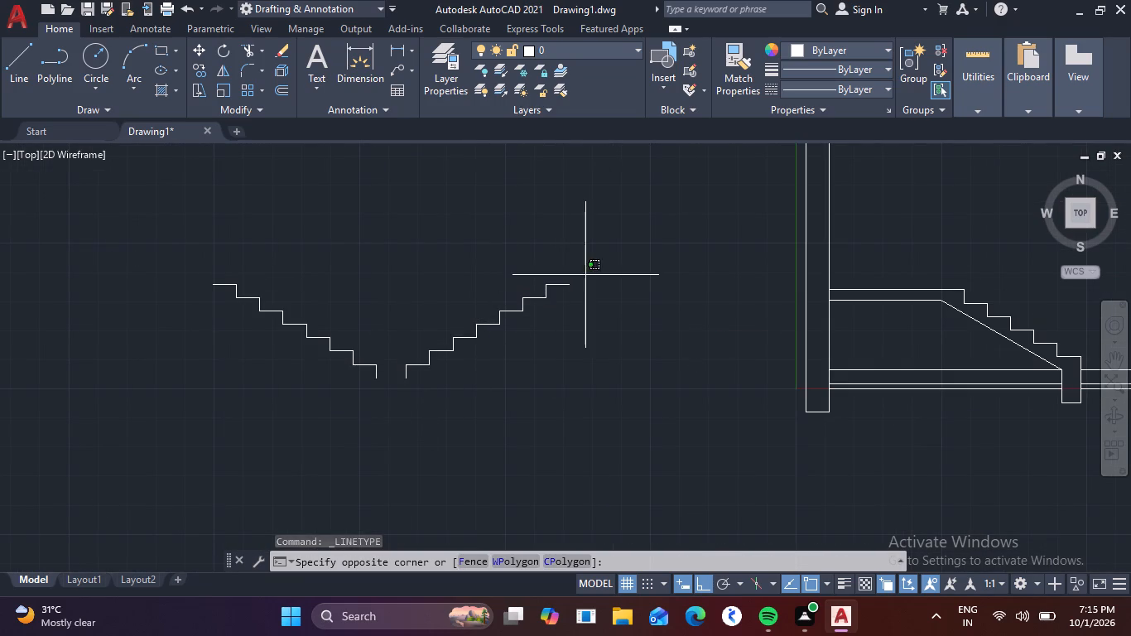
left_click(403, 395)
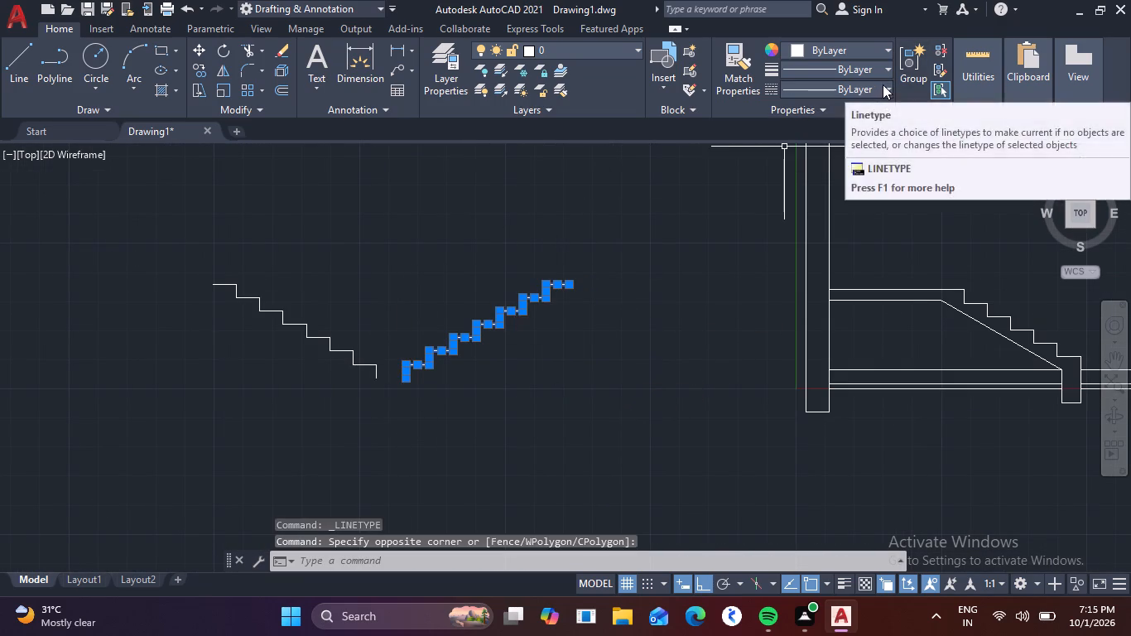
left_click(888, 84)
left_click(845, 156)
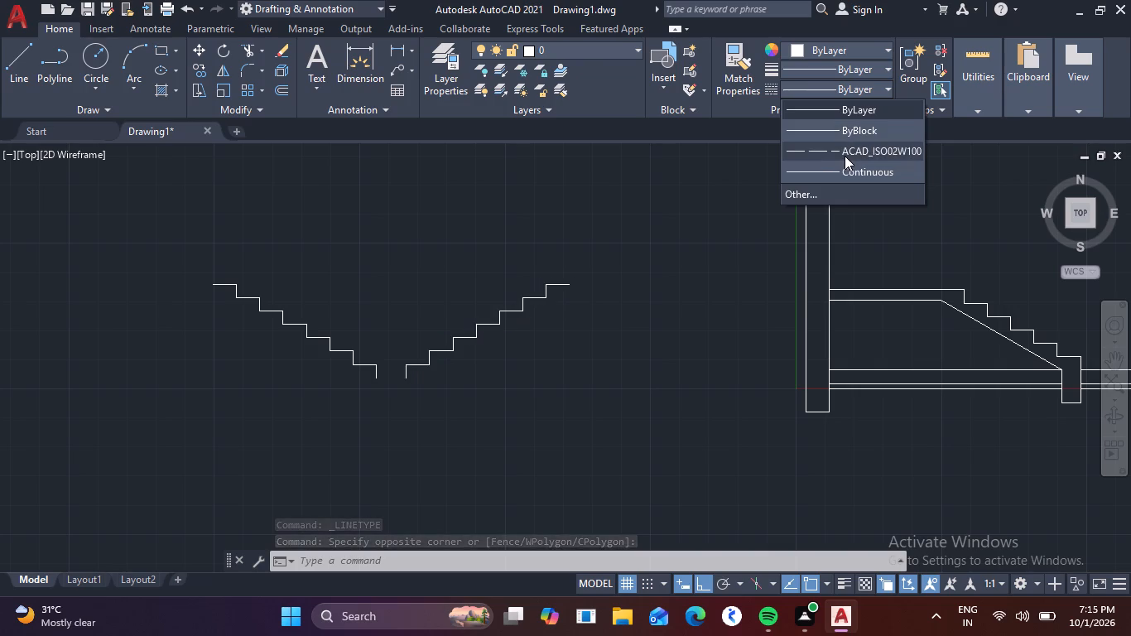
scroll(521, 288, "up", 3)
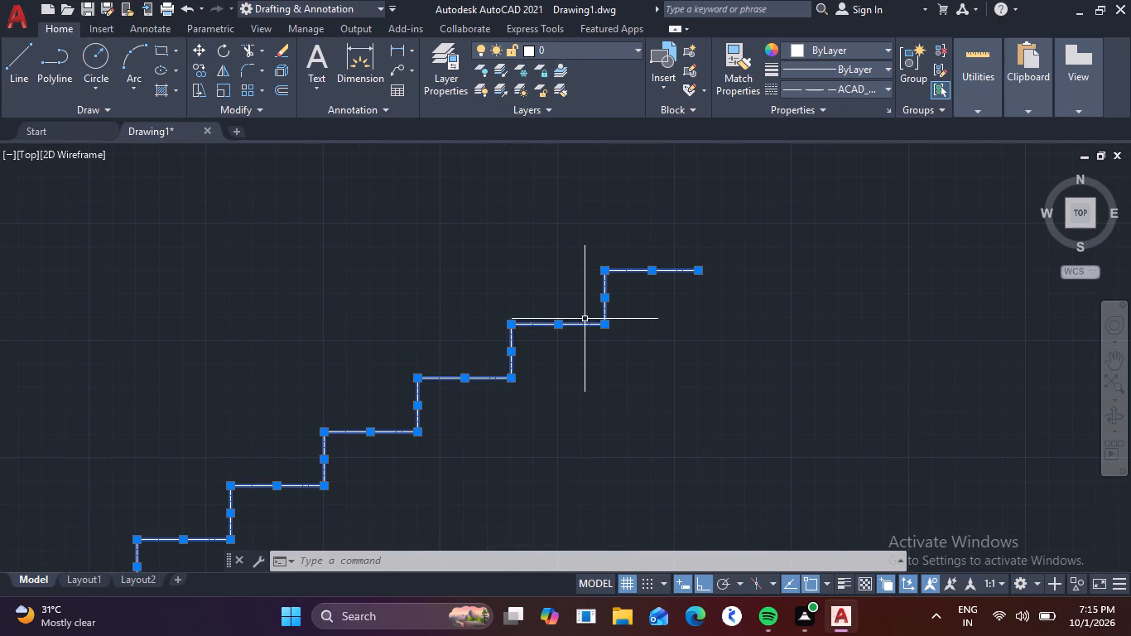
key("Escape")
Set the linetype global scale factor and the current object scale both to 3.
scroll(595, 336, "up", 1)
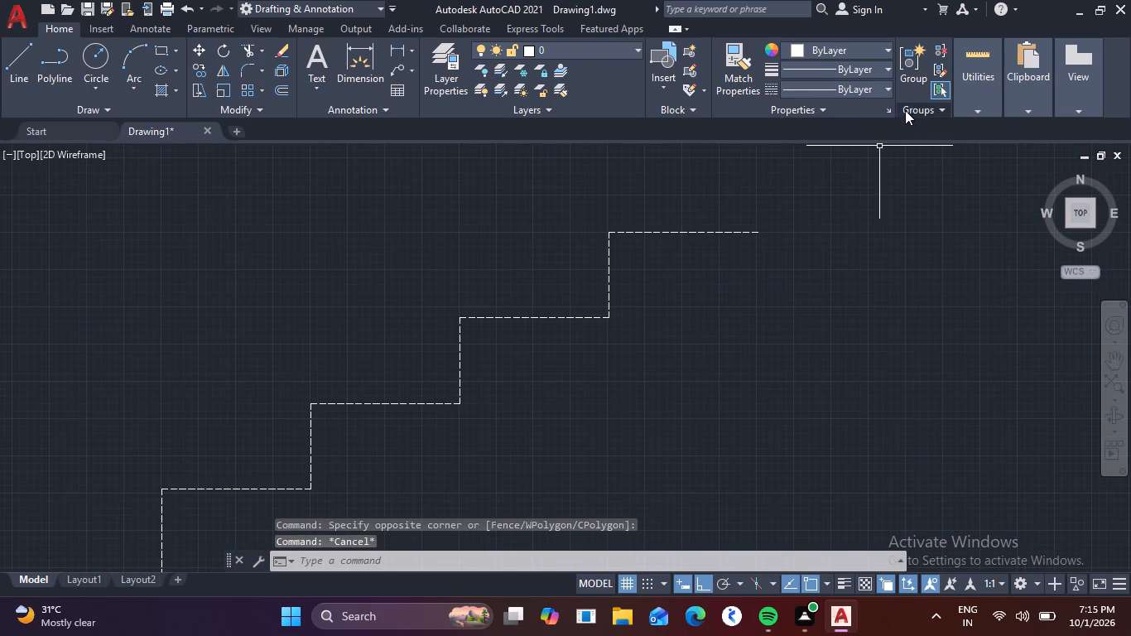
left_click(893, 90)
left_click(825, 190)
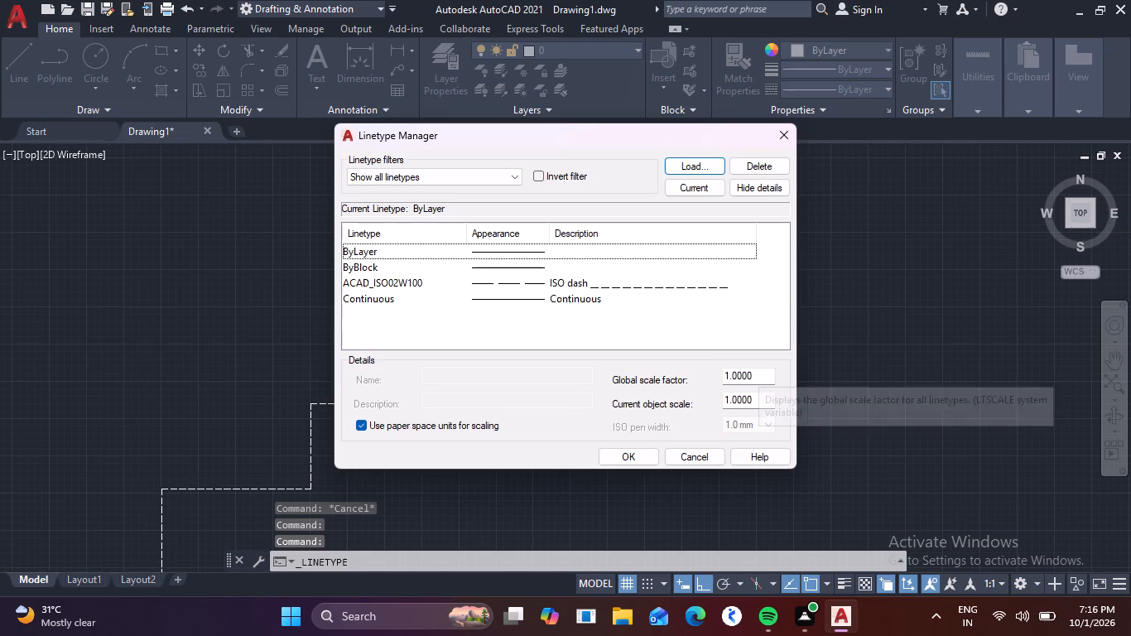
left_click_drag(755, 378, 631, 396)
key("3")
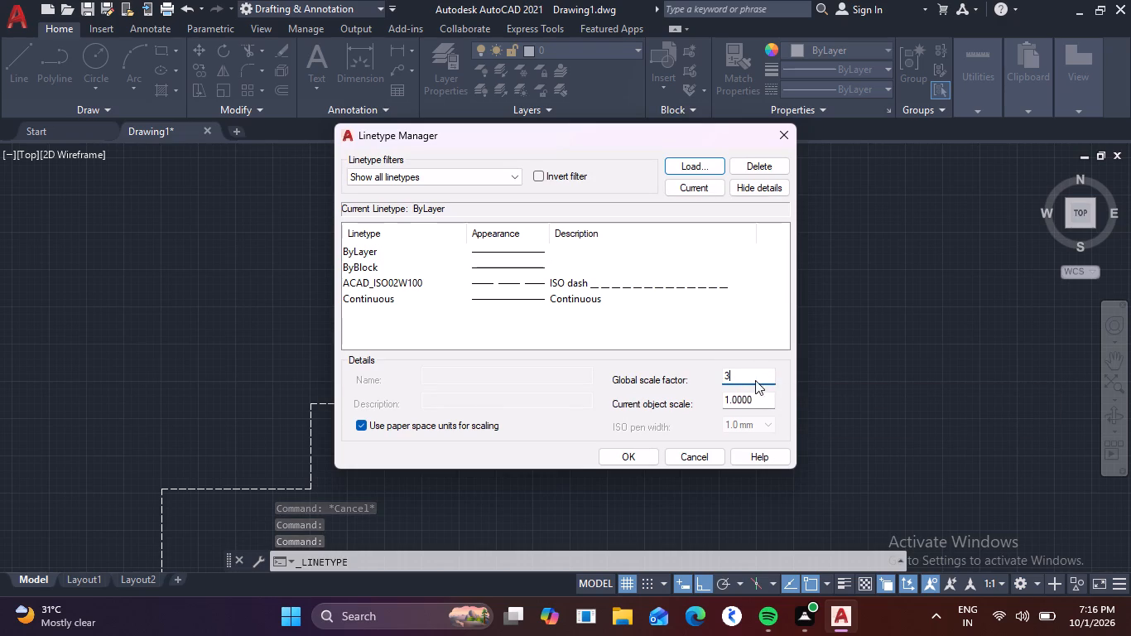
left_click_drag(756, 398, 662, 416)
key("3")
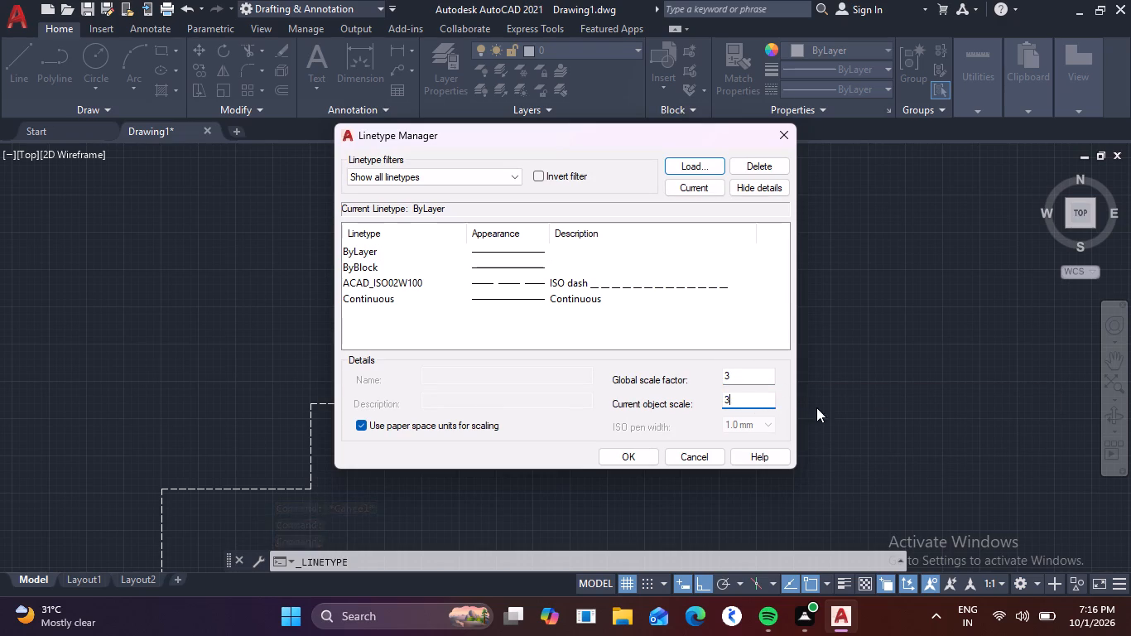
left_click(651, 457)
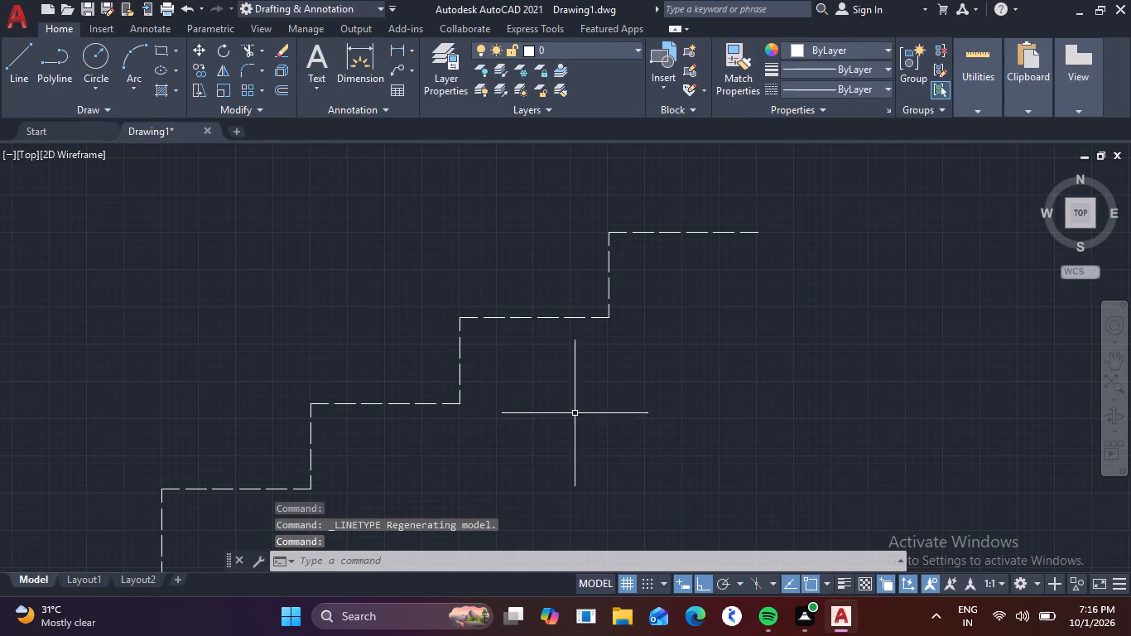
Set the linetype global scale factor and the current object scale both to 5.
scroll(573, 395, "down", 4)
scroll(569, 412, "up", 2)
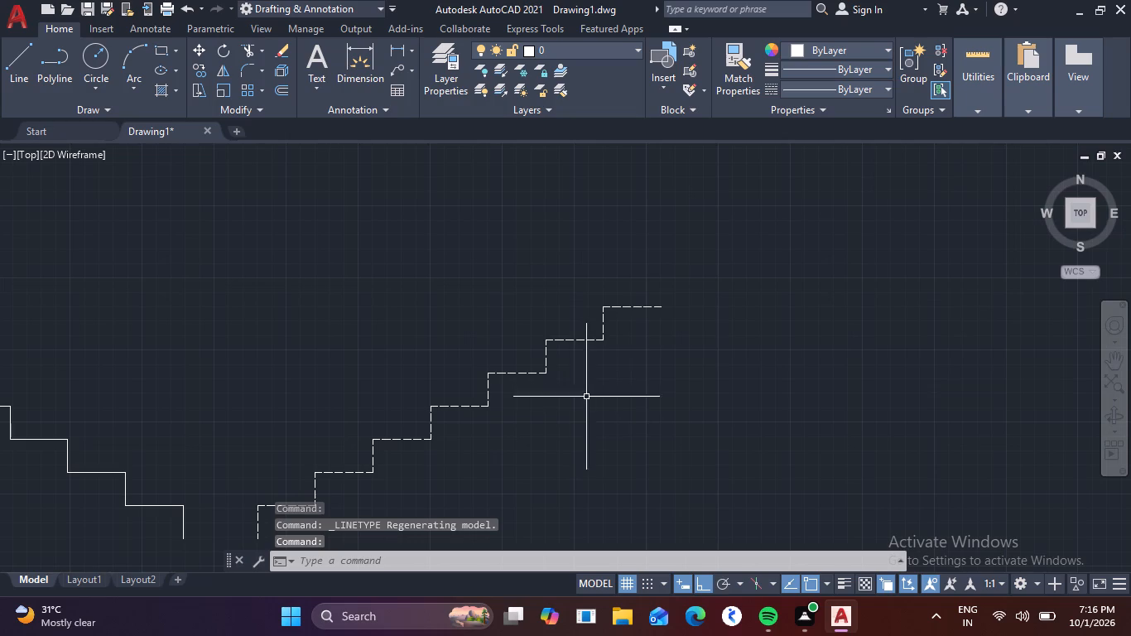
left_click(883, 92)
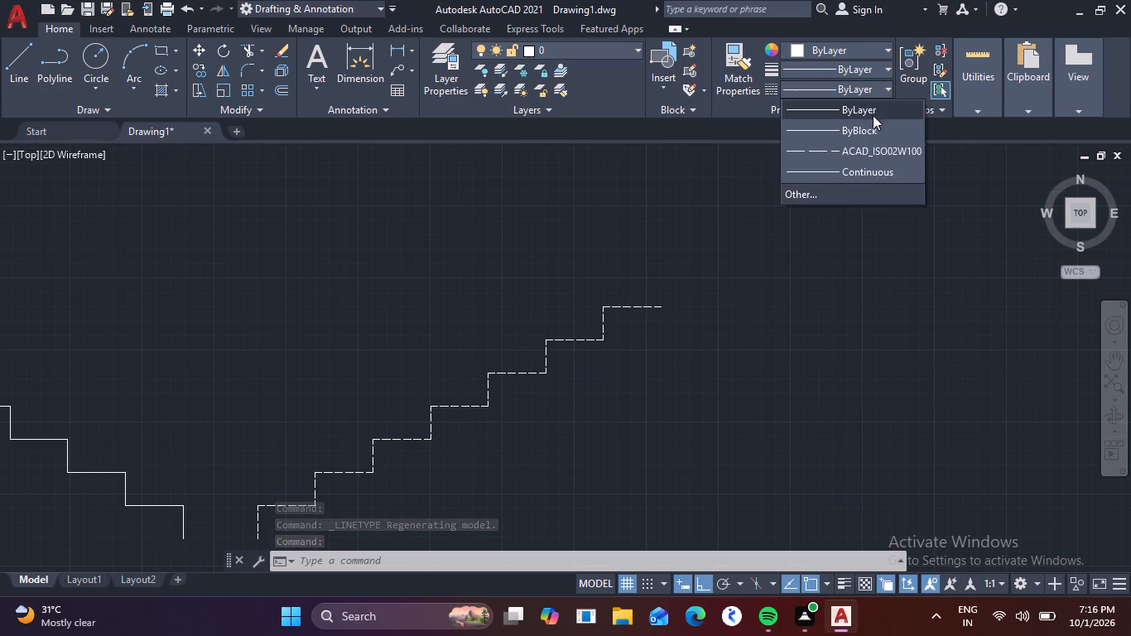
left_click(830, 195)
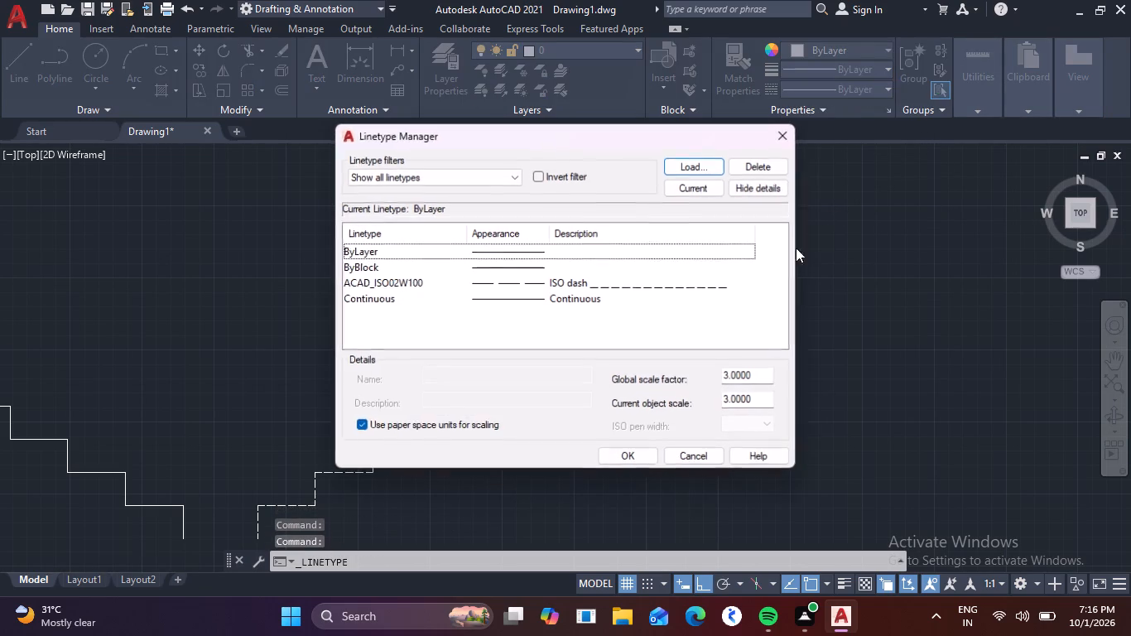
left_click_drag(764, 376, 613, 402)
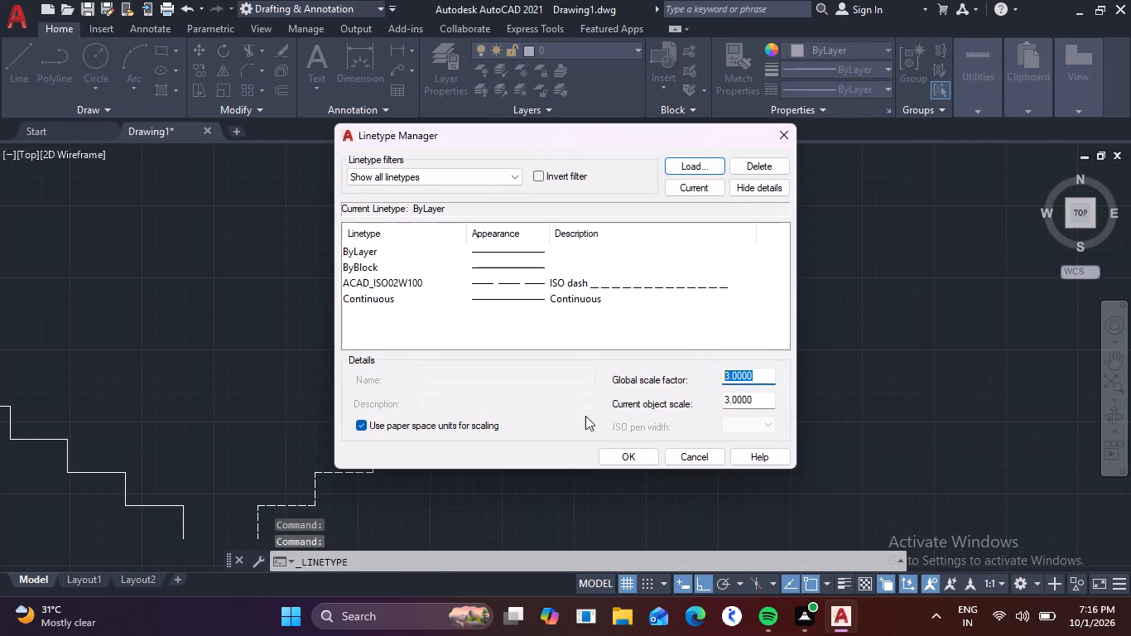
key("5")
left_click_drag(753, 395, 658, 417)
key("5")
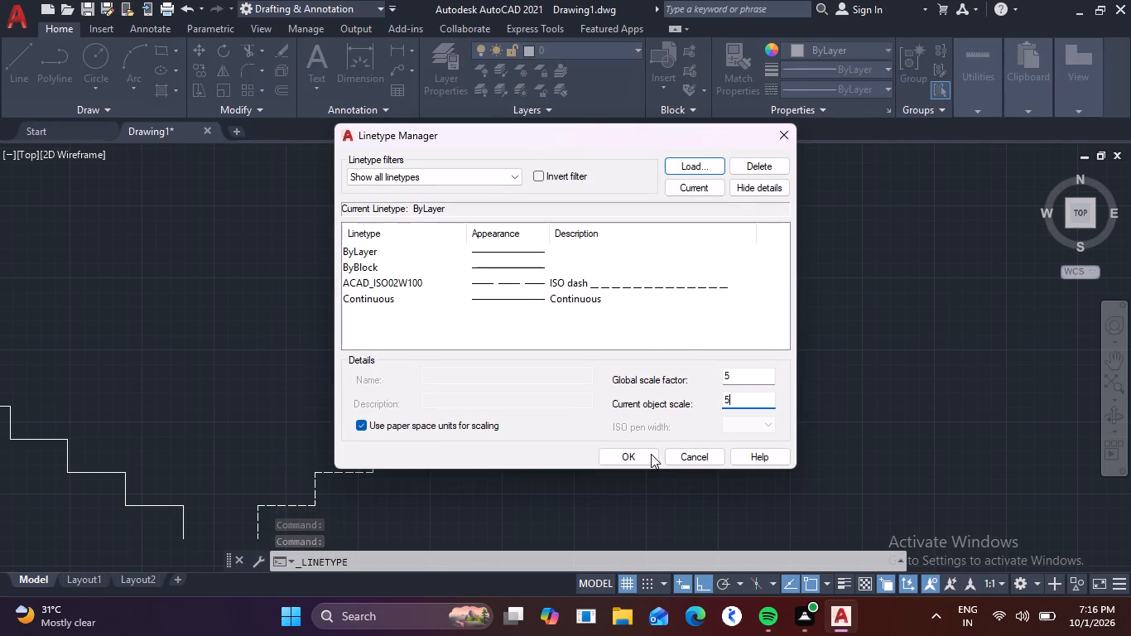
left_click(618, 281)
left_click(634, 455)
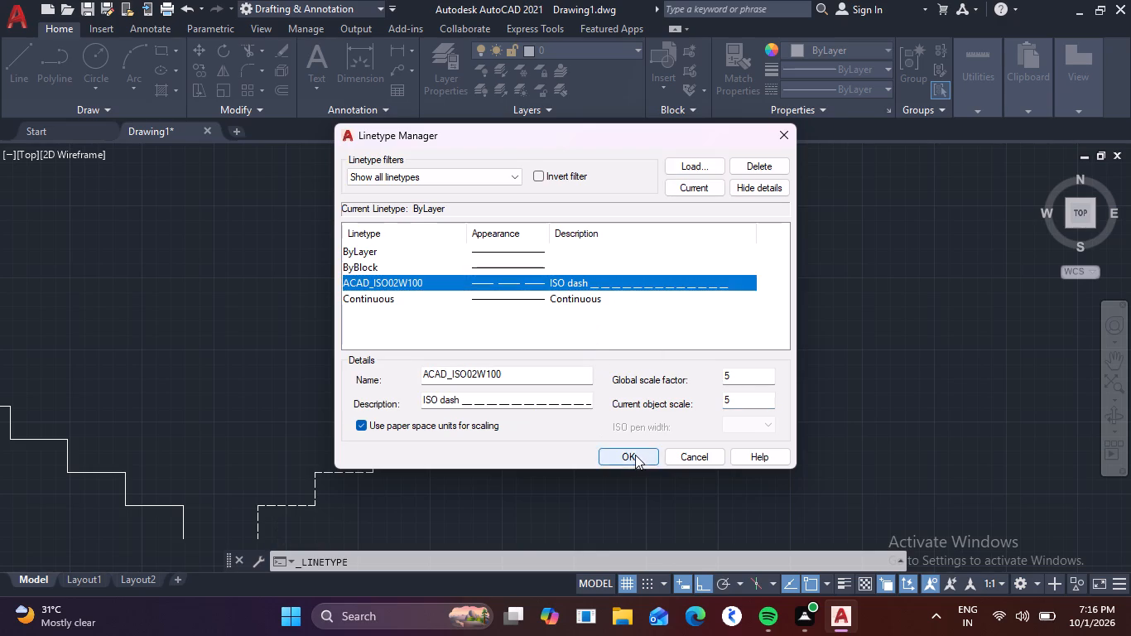
Set the linetype global scale factor and the current object scale both to 8, with the mirrored dashed profile selected.
scroll(610, 380, "down", 2)
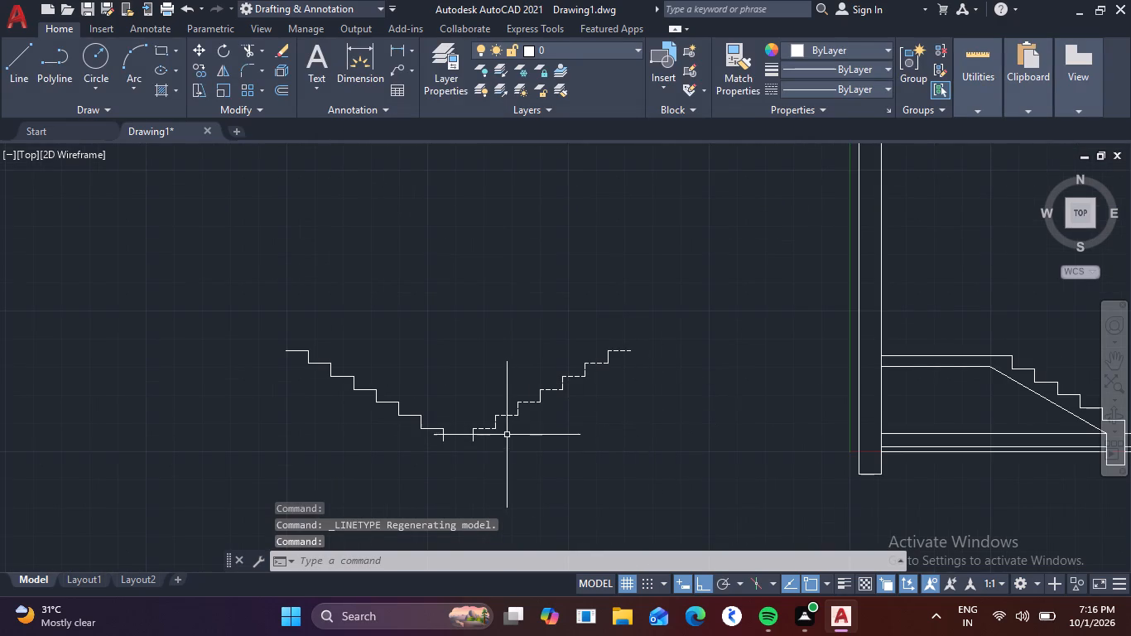
left_click(665, 336)
left_click(465, 450)
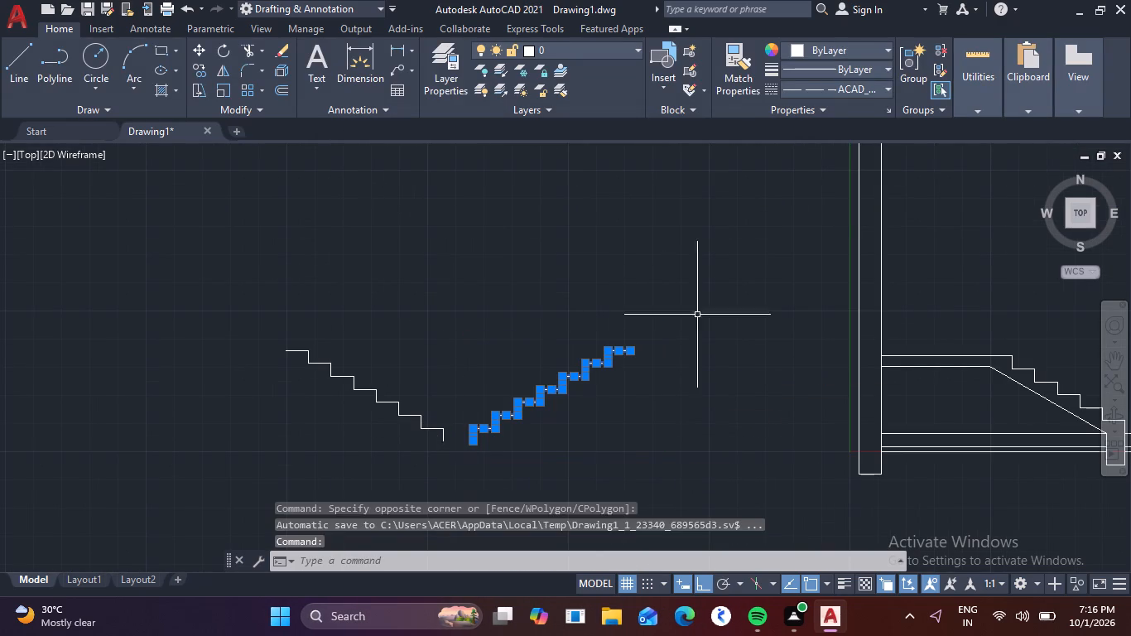
left_click(889, 89)
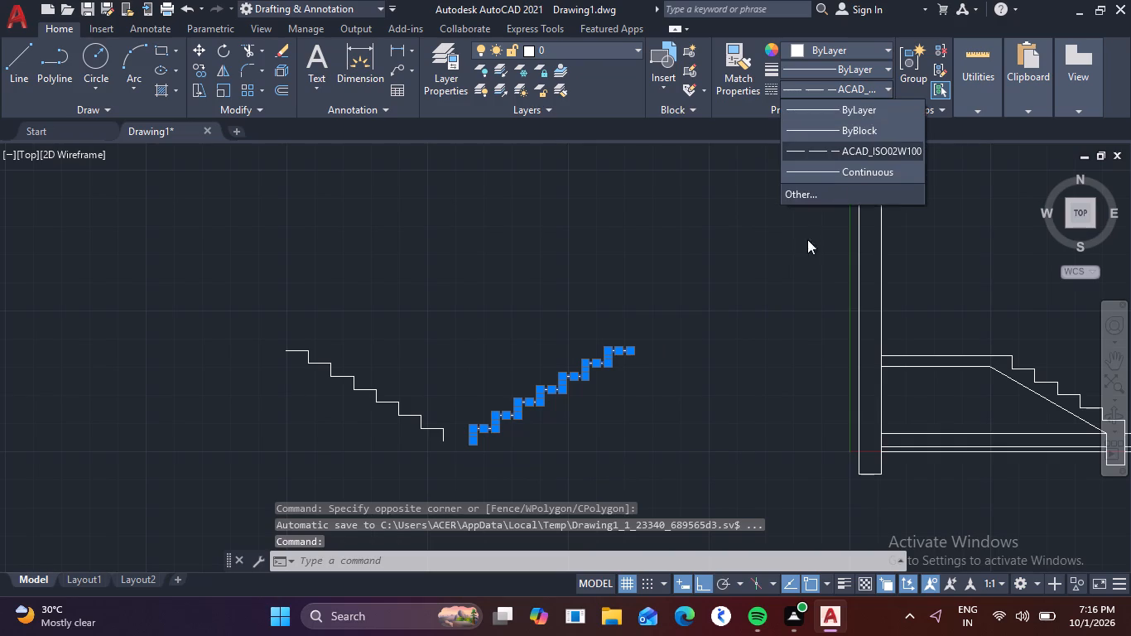
left_click(853, 190)
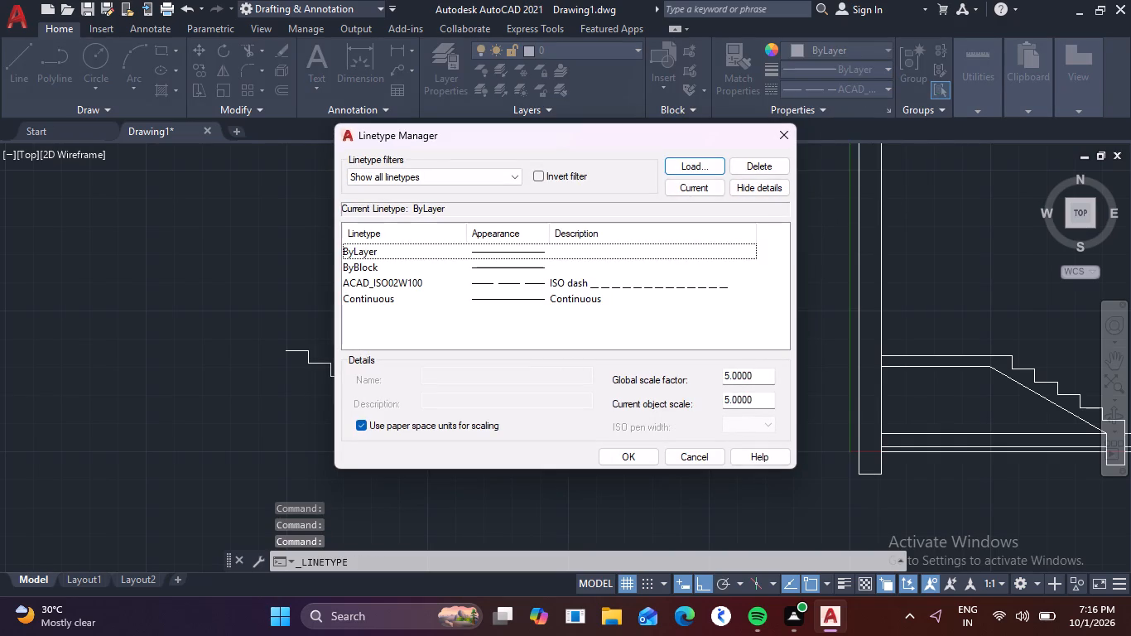
left_click_drag(758, 377, 621, 411)
key("8")
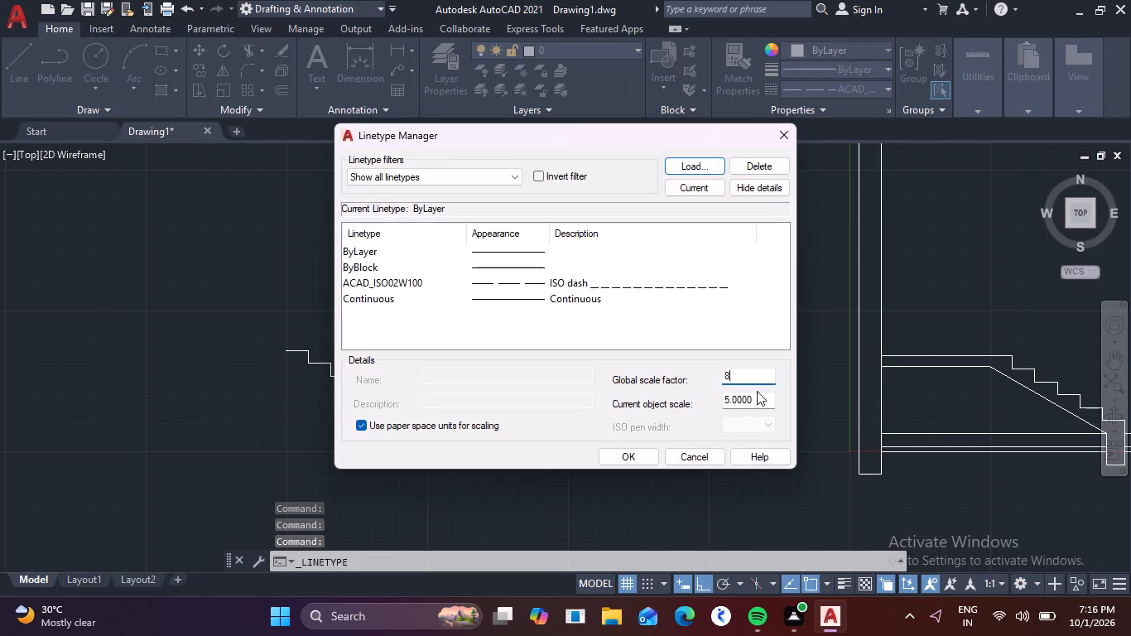
left_click_drag(758, 393, 599, 415)
key("8")
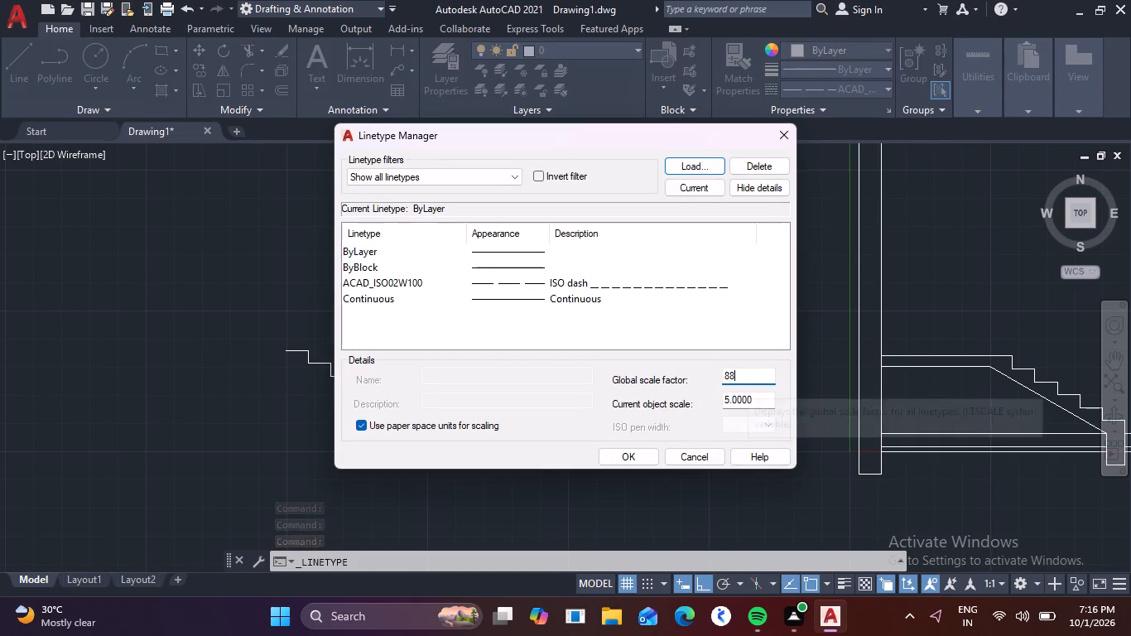
key("BackSpace")
left_click_drag(756, 398, 662, 417)
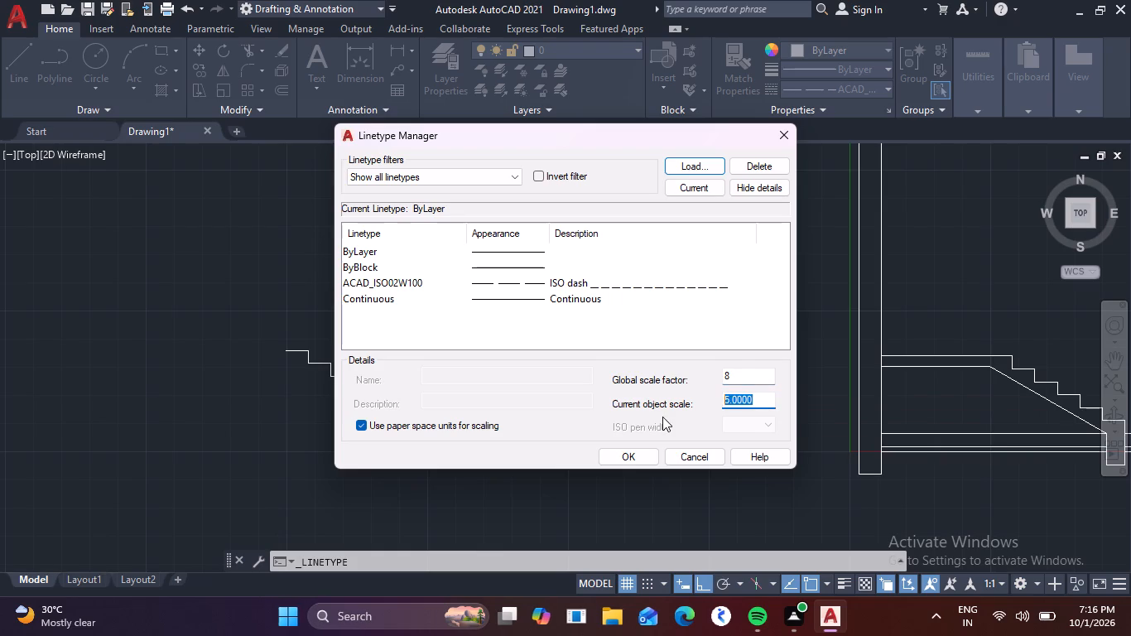
key("8")
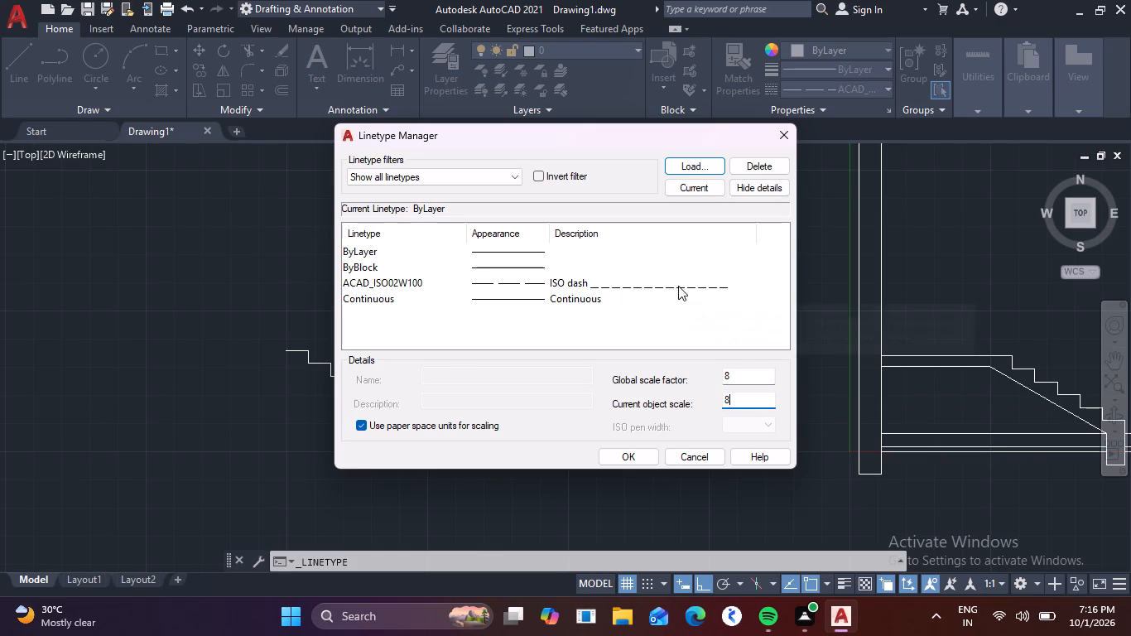
left_click(678, 286)
left_click(643, 458)
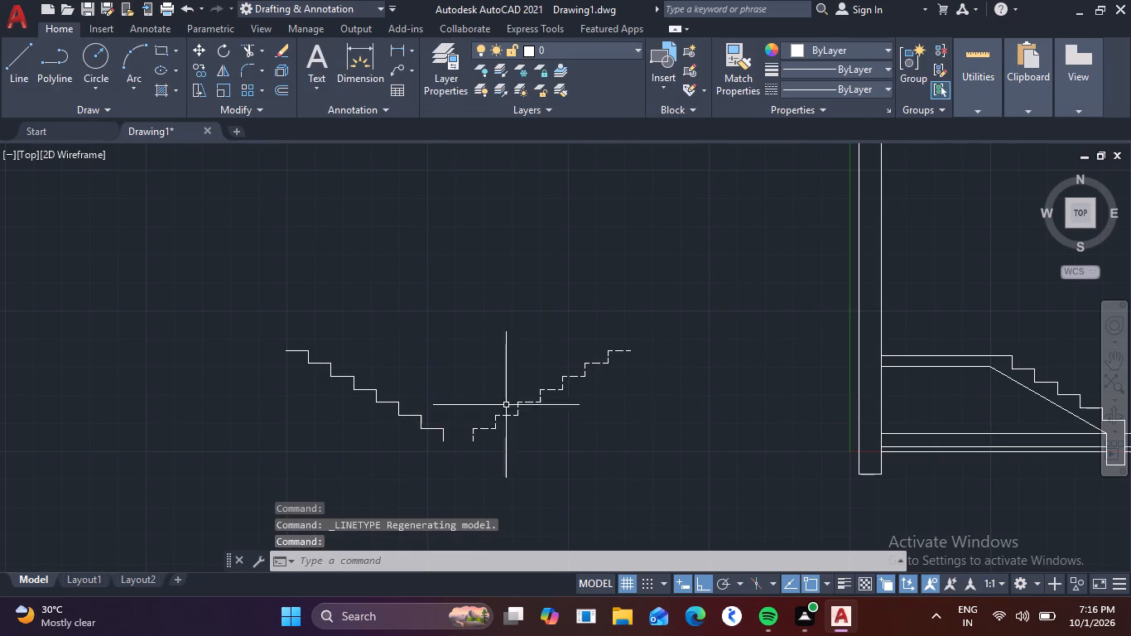
Copy the dashed mirrored stepped profile from its lower end onto the landing's outer top corner, with Ortho off.
left_click(652, 332)
left_click(465, 465)
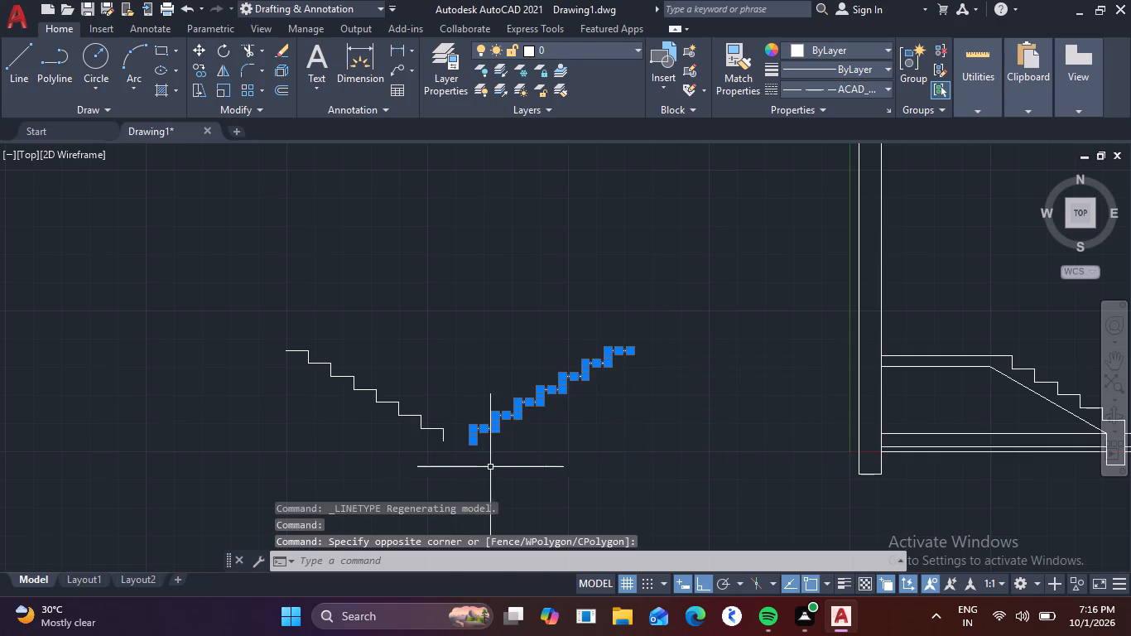
key("c")
key("o")
key("space")
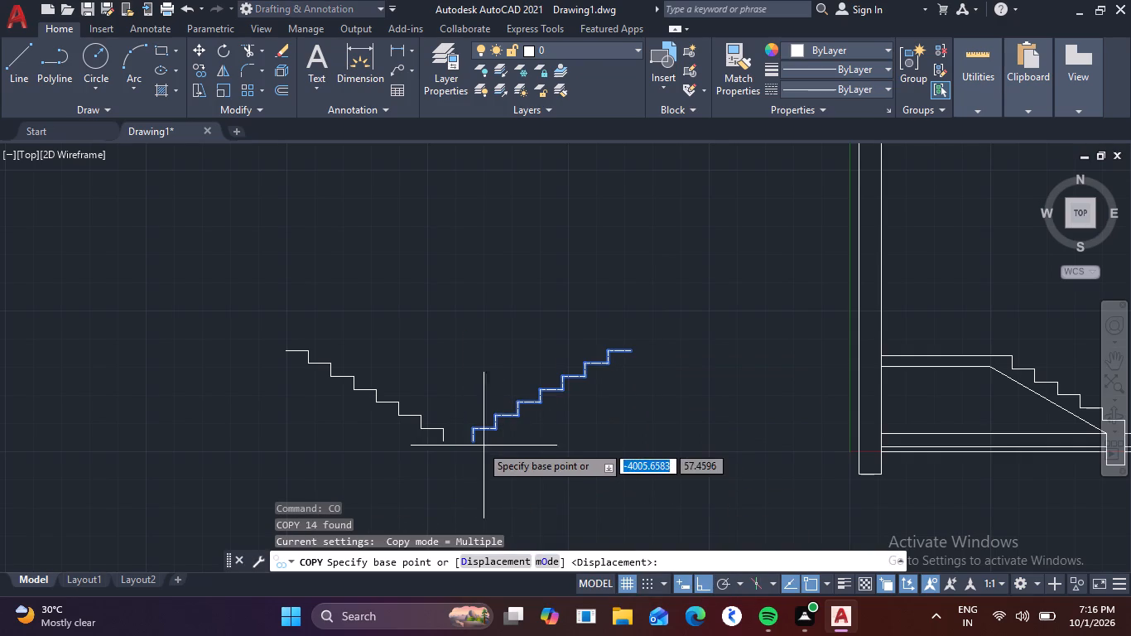
left_click(474, 441)
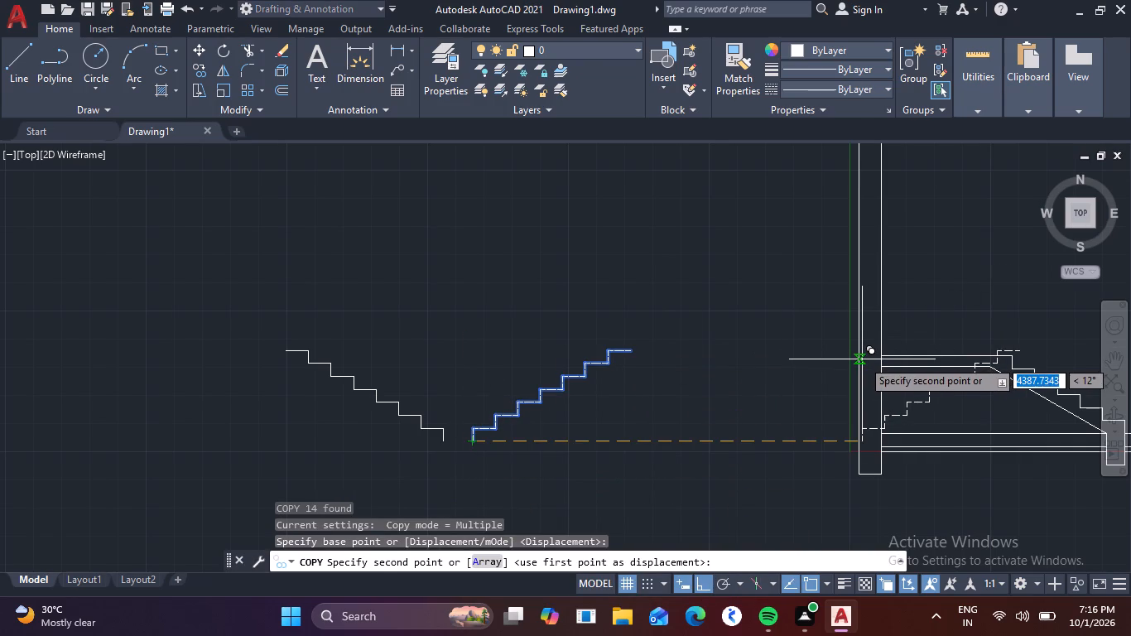
key("F8")
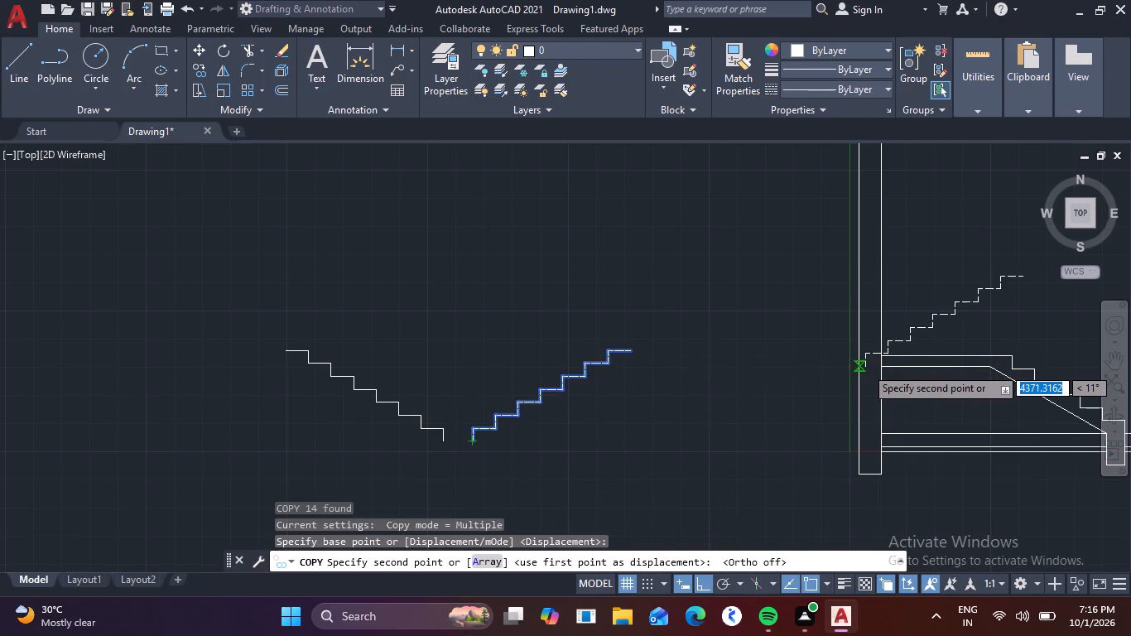
middle_click_drag(1042, 346, 859, 304)
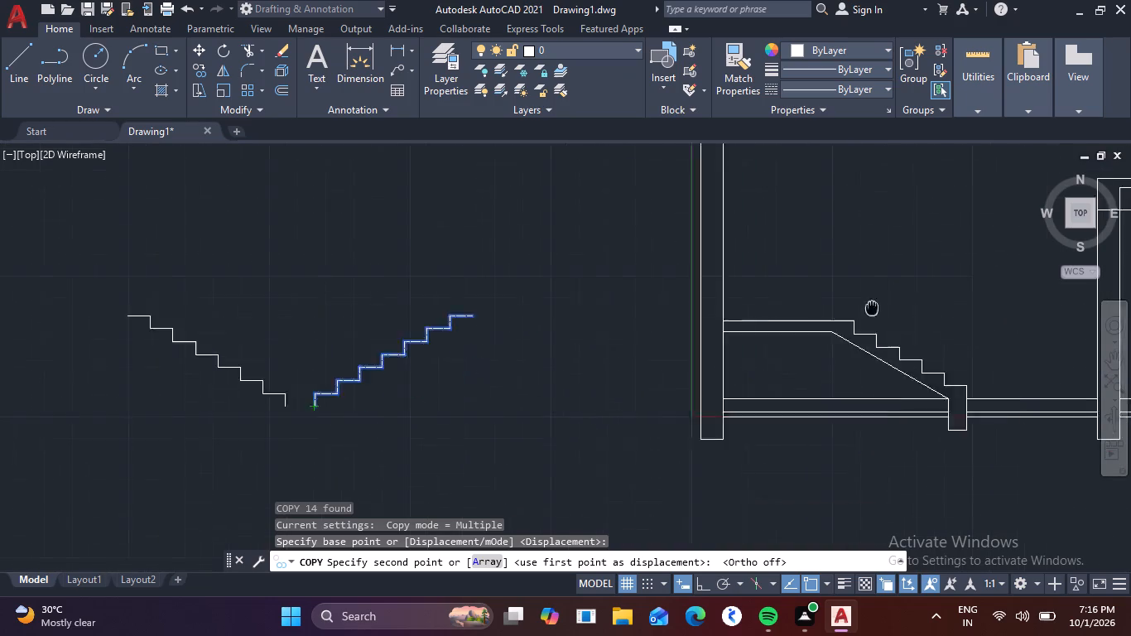
middle_click_drag(859, 304, 733, 284)
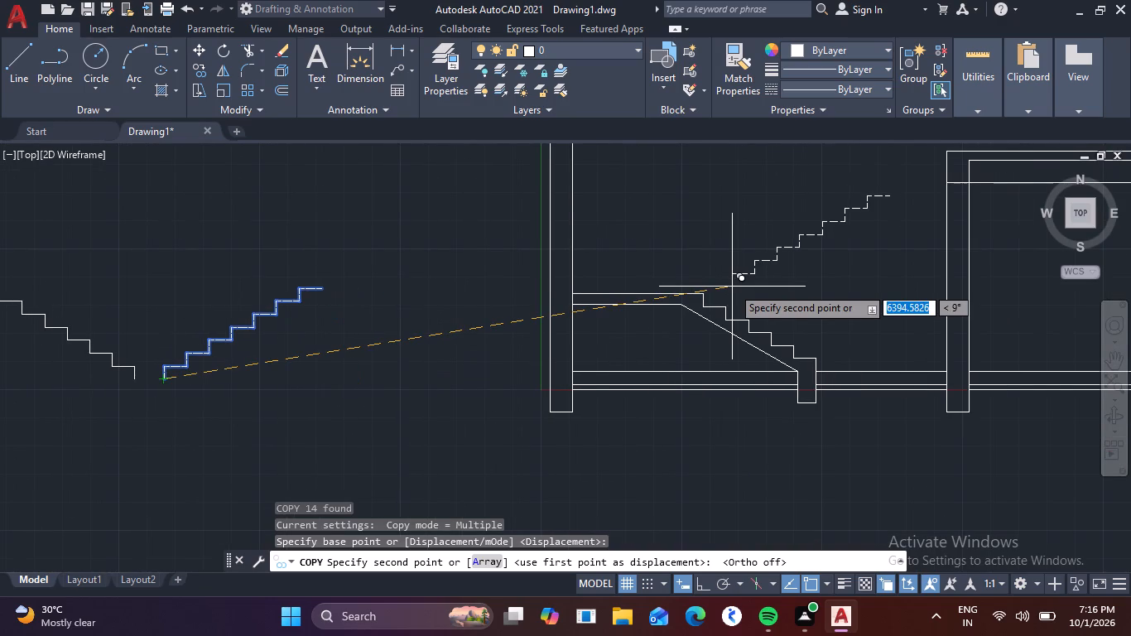
scroll(732, 287, "up", 1)
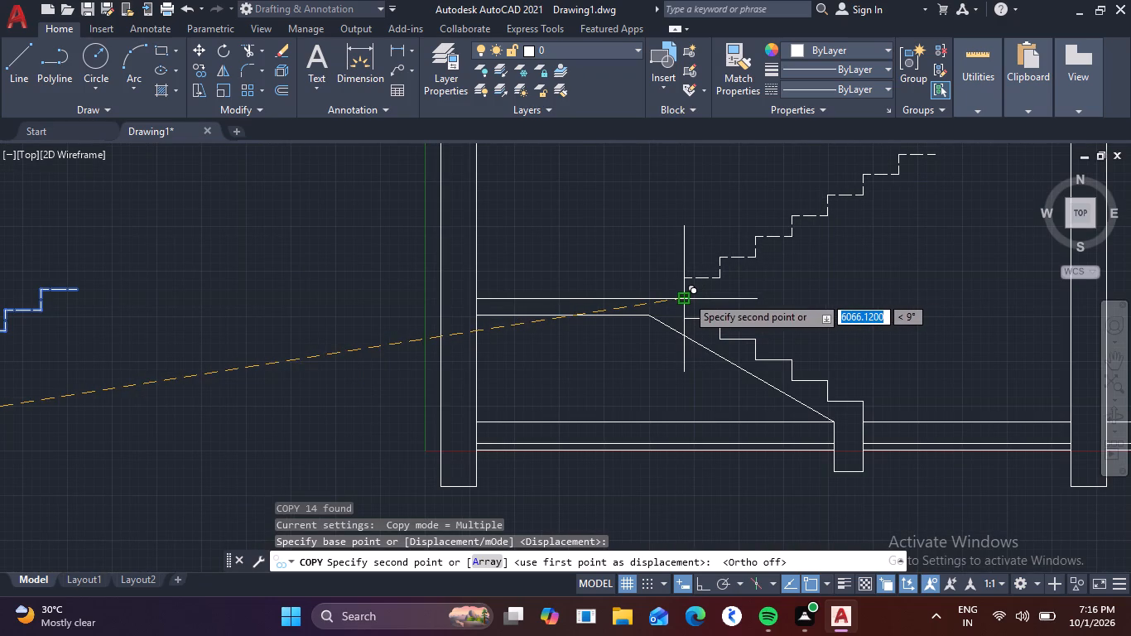
left_click(686, 296)
key("Escape")
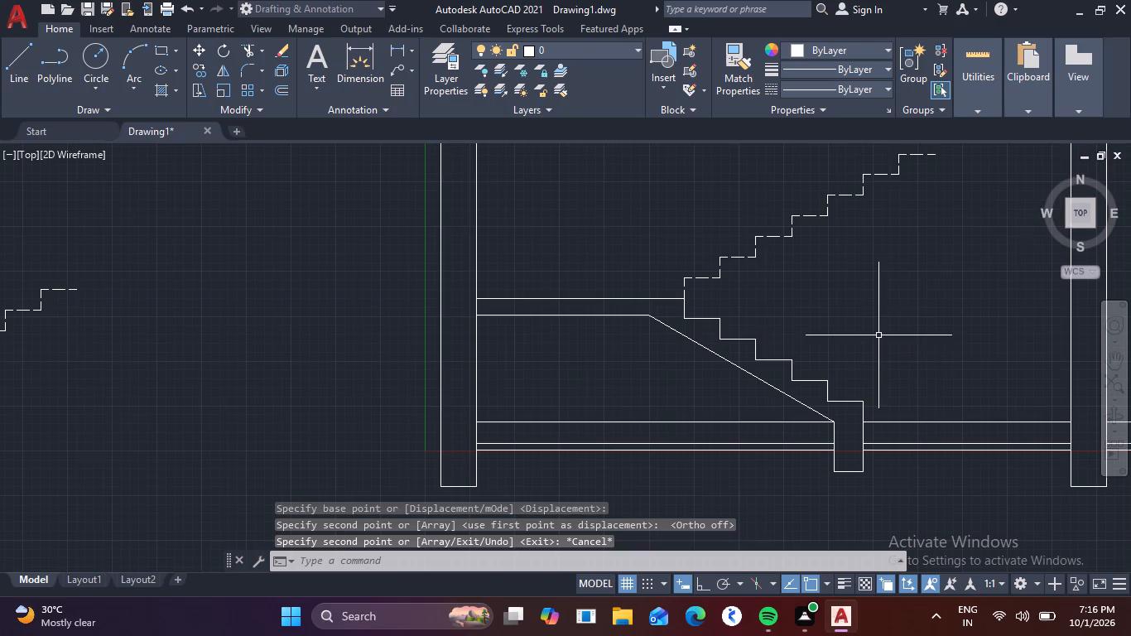
Draw a vertical construction line through the outer end of the lower flight's bottom tread.
scroll(992, 318, "down", 1)
middle_click_drag(993, 322, 693, 378)
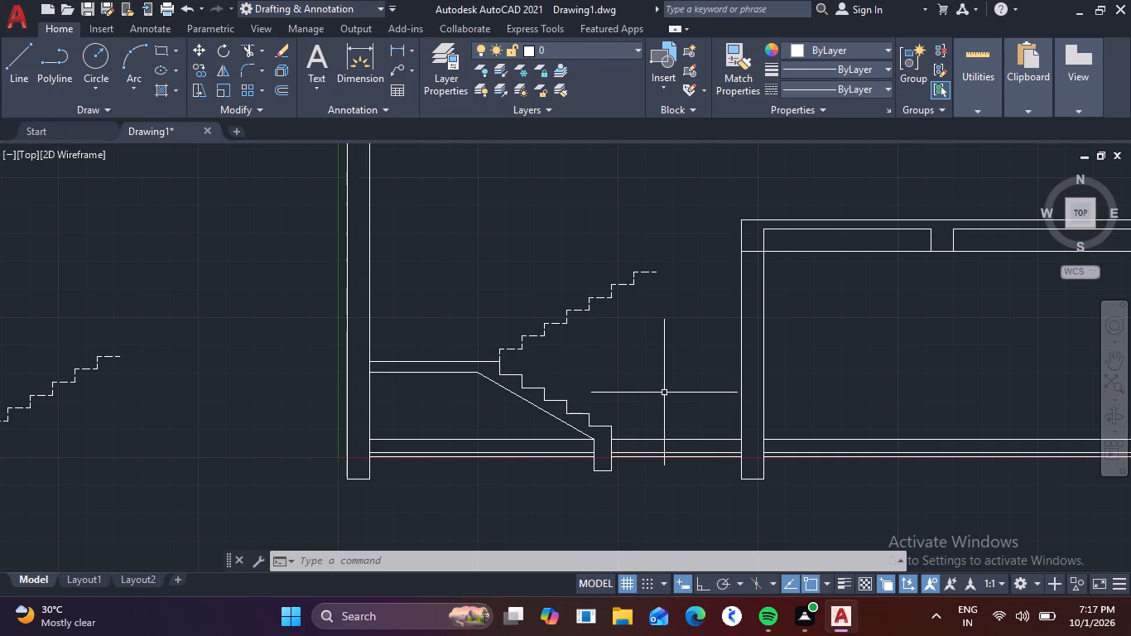
scroll(641, 326, "up", 3)
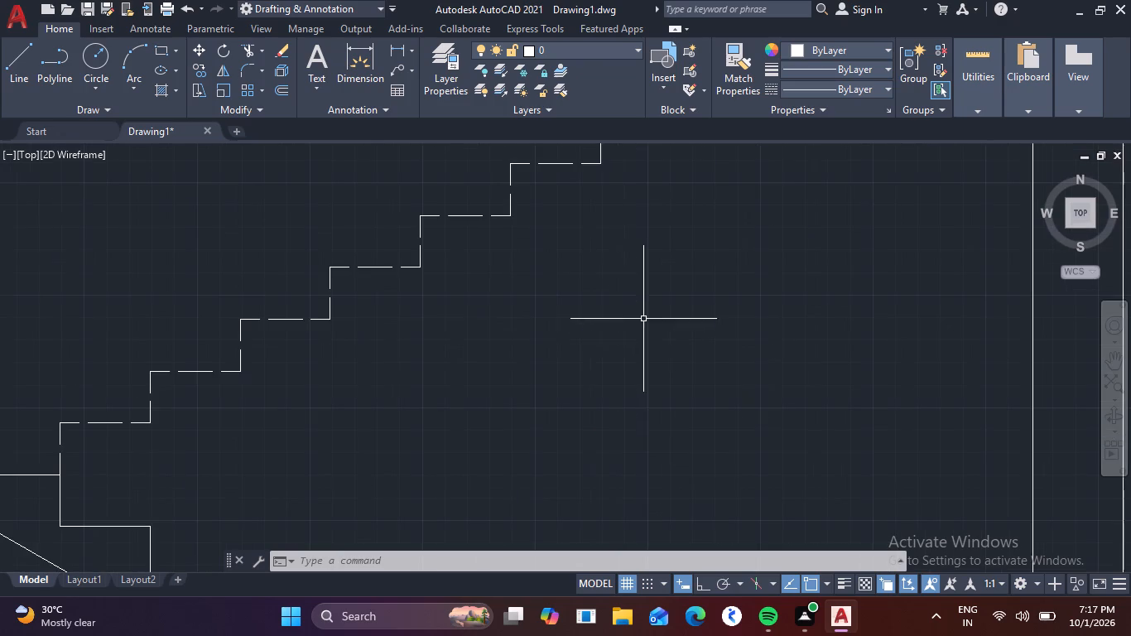
scroll(652, 365, "down", 2)
key("x")
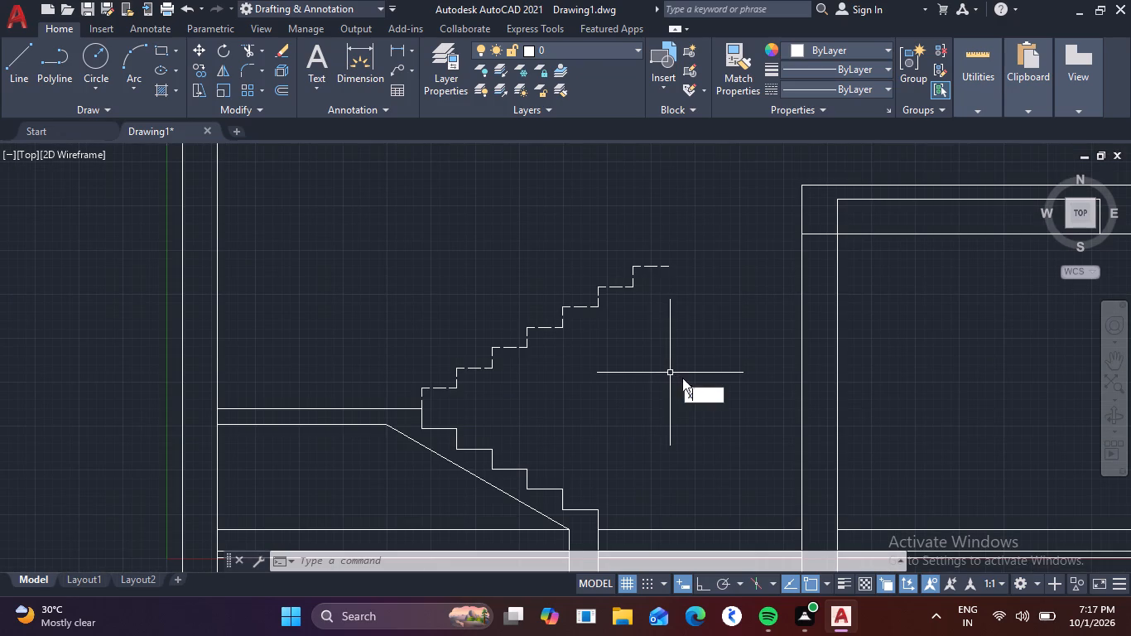
key("l")
key("space")
middle_click_drag(648, 402, 675, 306)
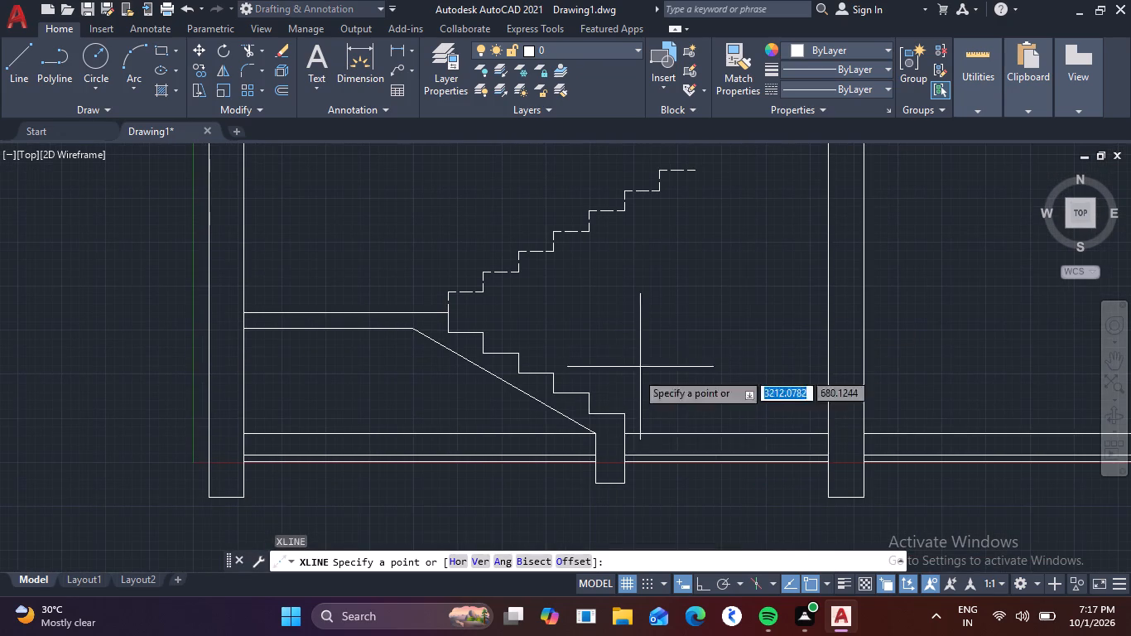
left_click(481, 565)
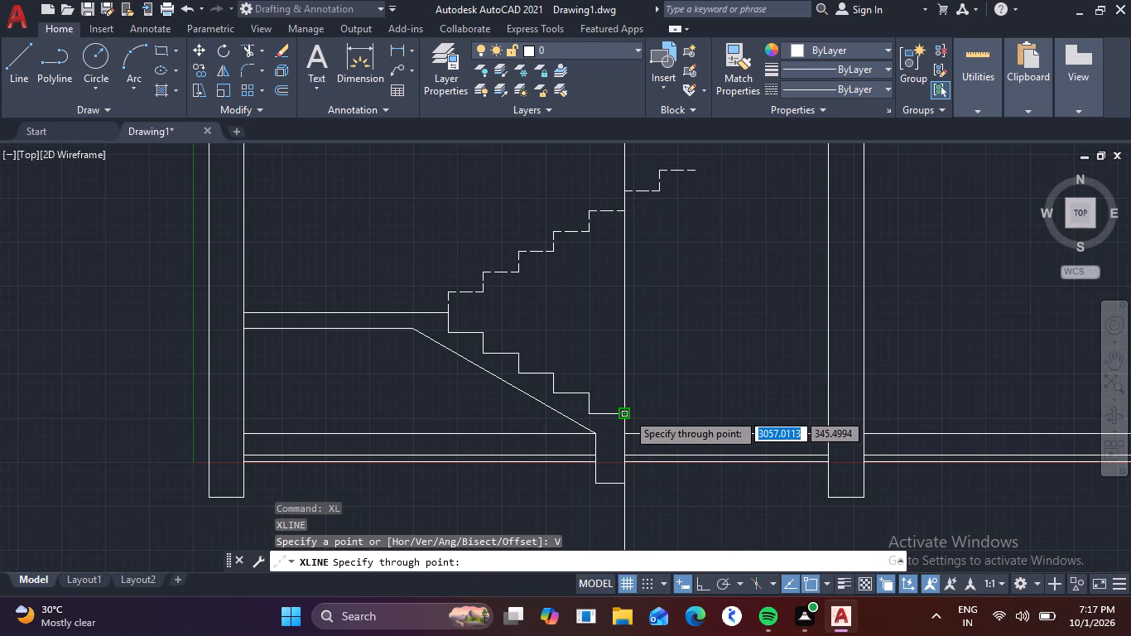
left_click(626, 414)
key("Escape")
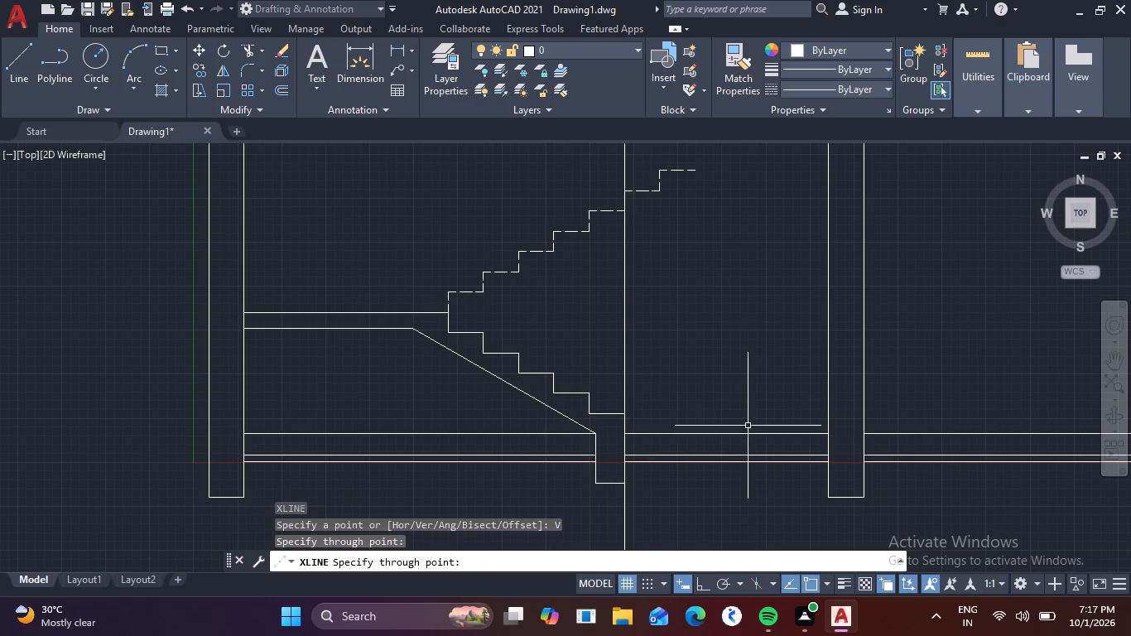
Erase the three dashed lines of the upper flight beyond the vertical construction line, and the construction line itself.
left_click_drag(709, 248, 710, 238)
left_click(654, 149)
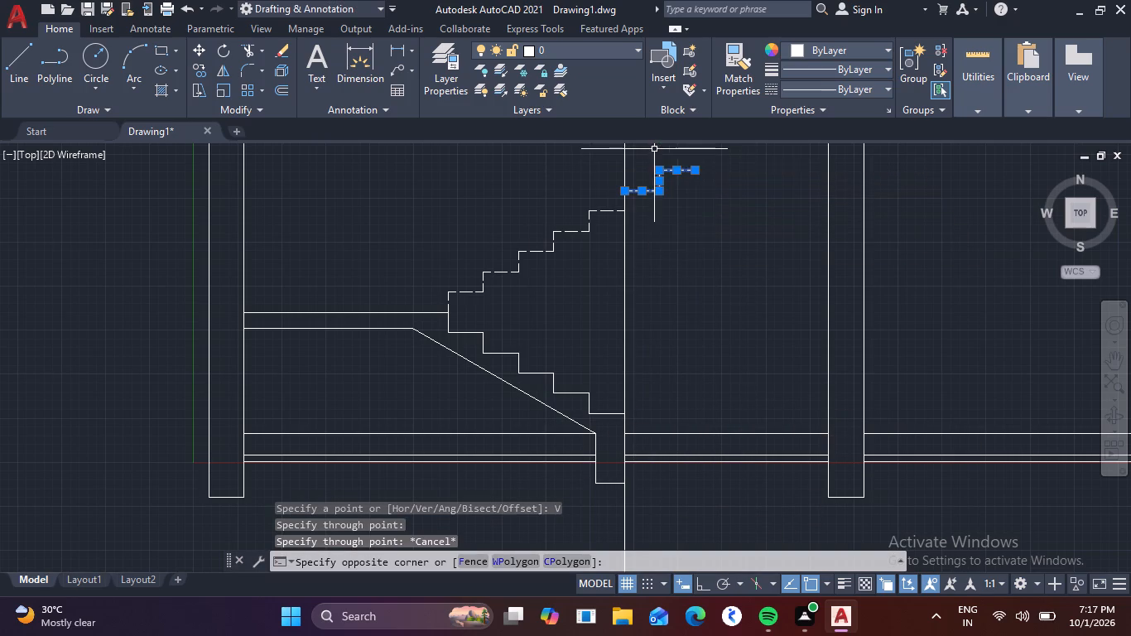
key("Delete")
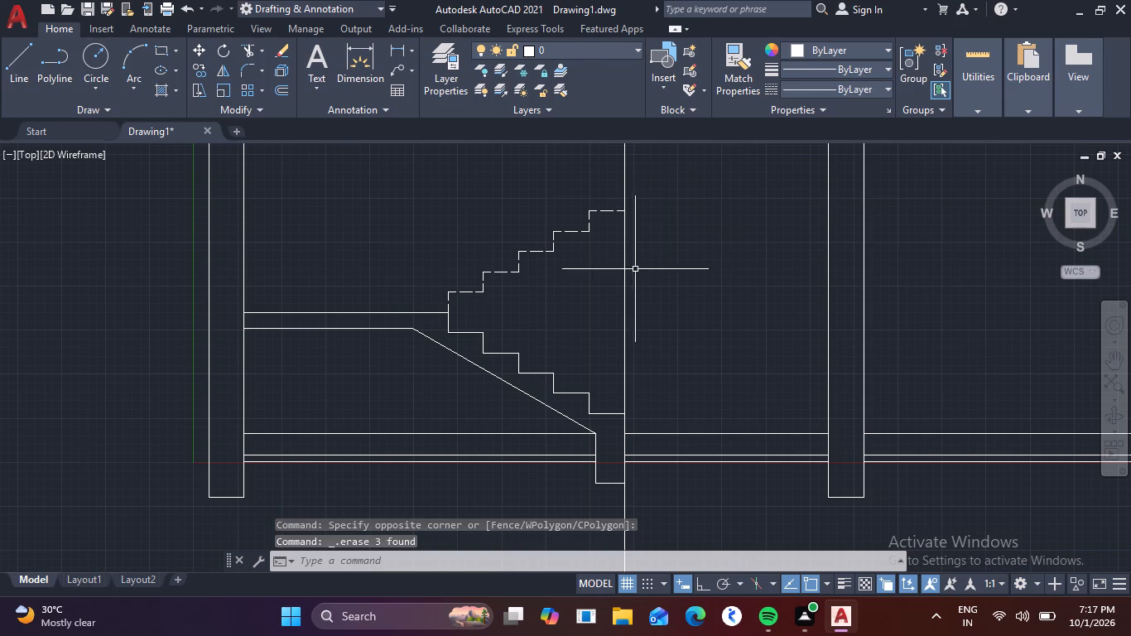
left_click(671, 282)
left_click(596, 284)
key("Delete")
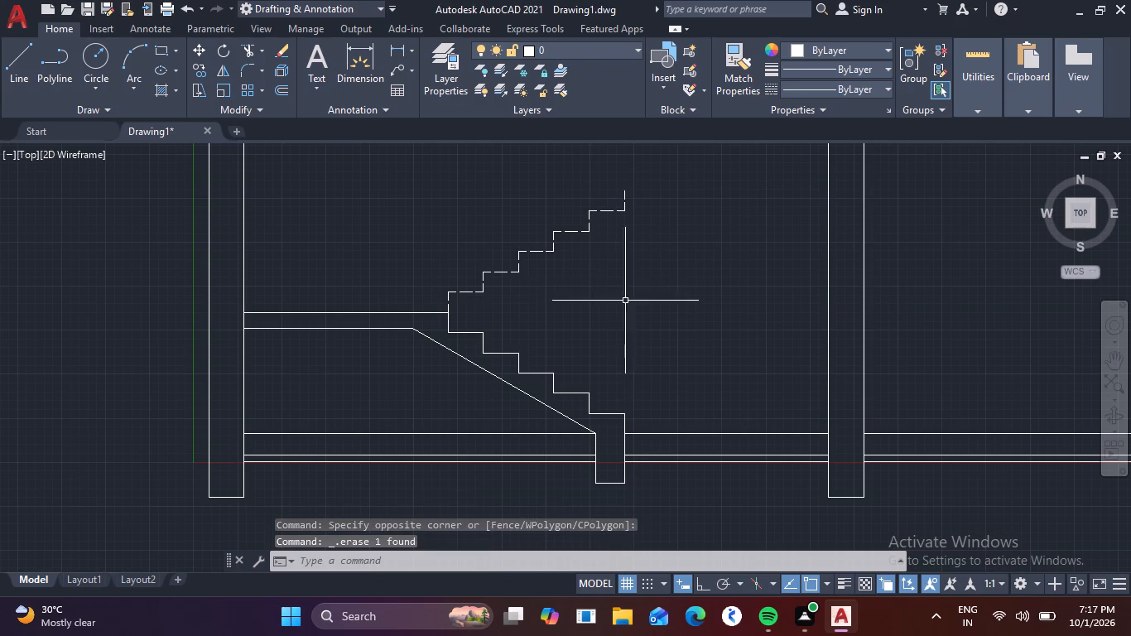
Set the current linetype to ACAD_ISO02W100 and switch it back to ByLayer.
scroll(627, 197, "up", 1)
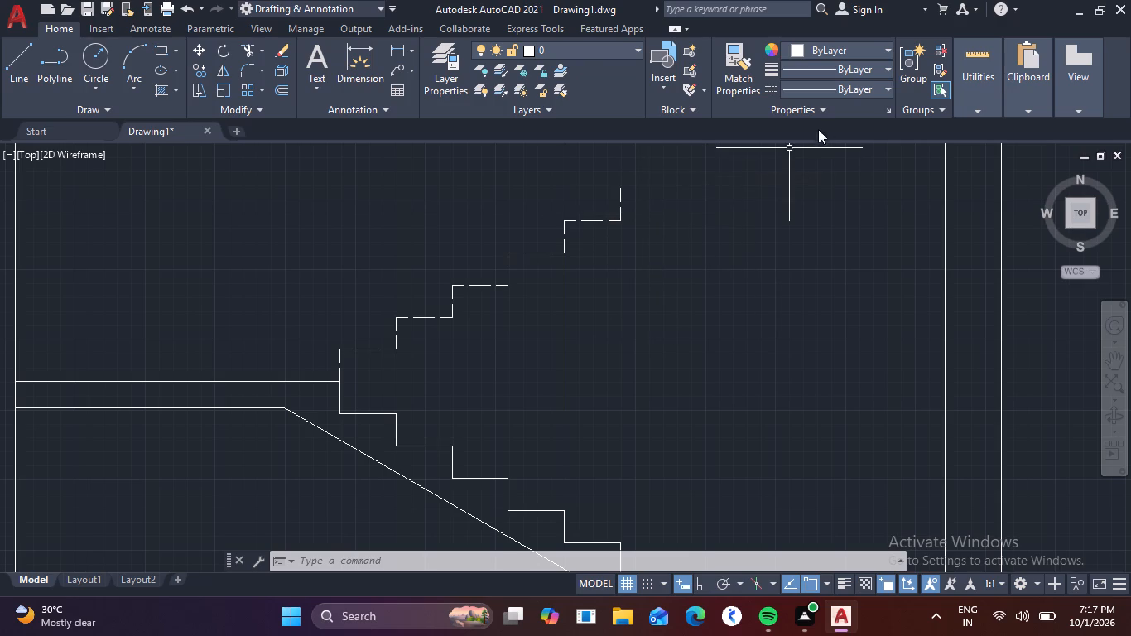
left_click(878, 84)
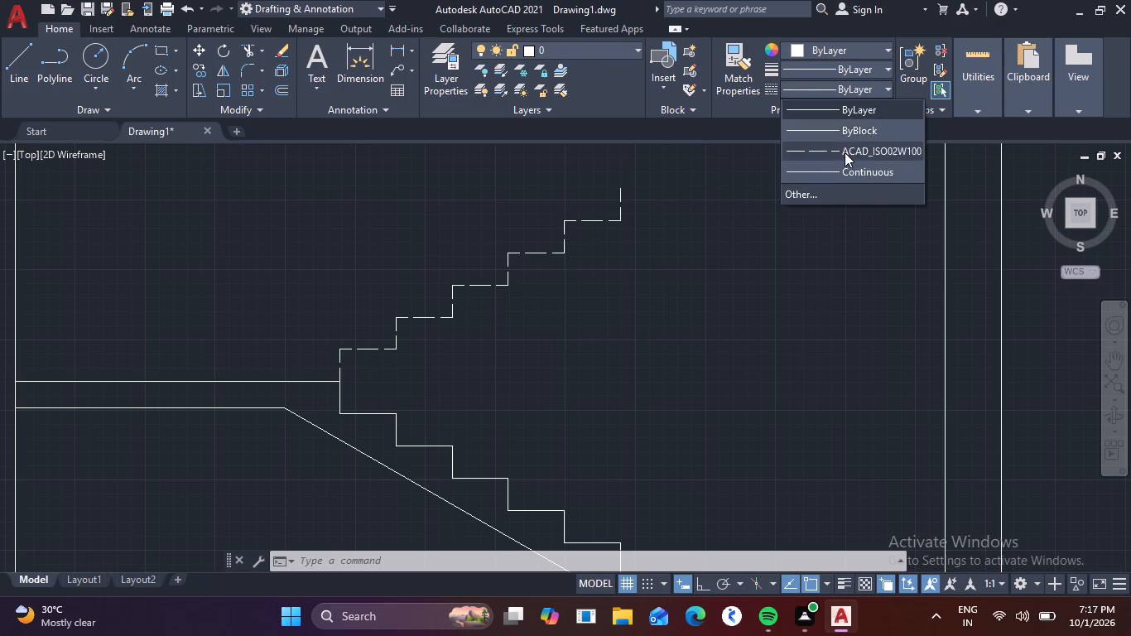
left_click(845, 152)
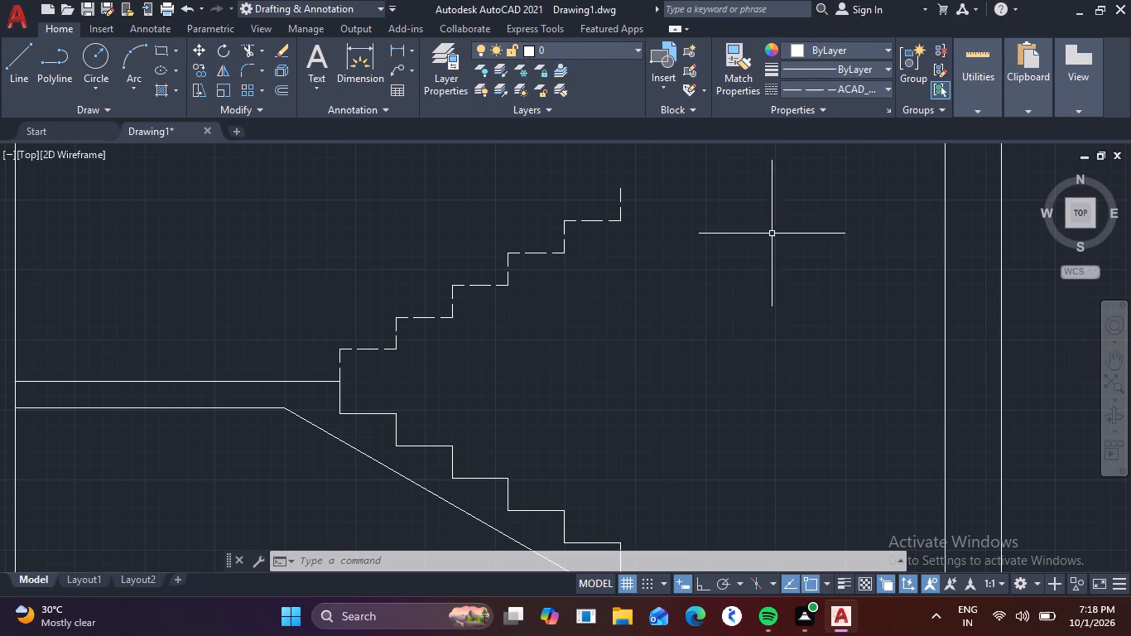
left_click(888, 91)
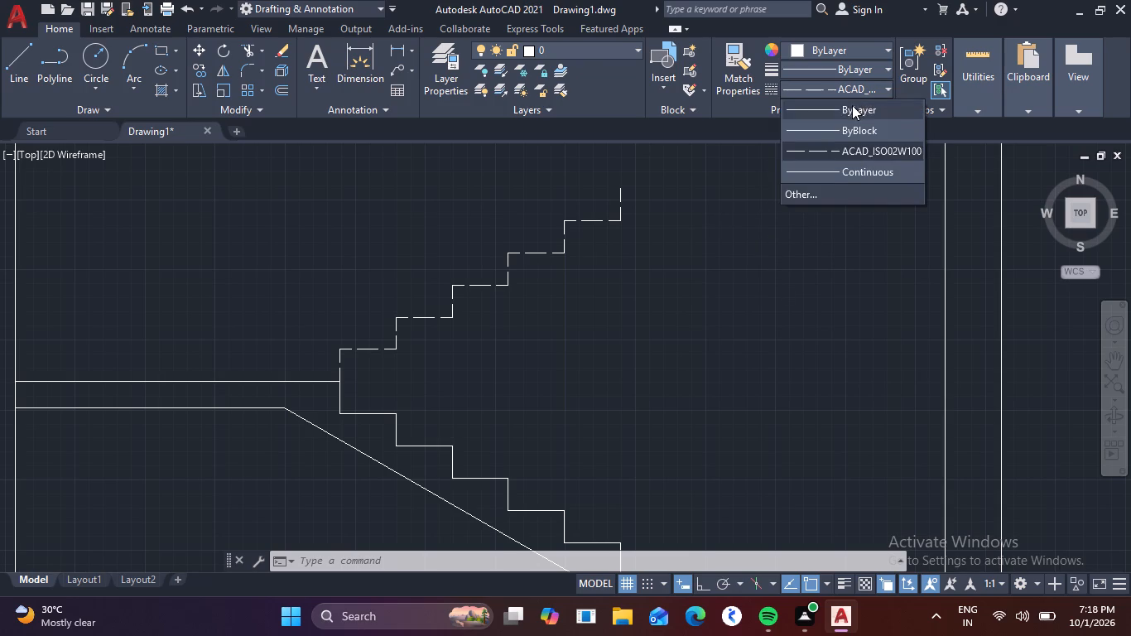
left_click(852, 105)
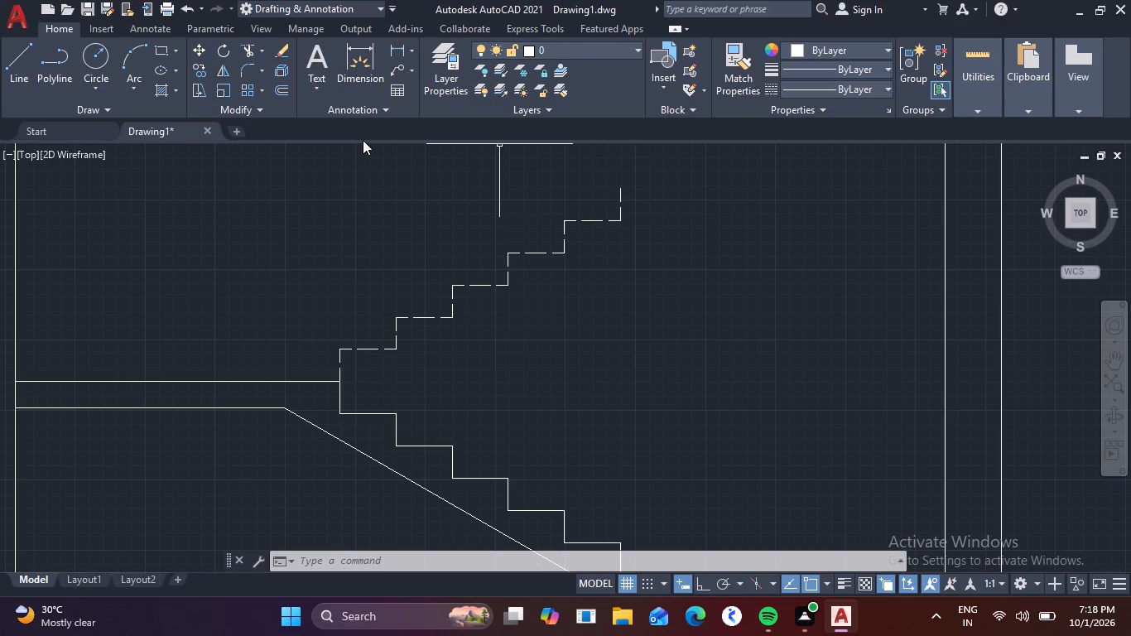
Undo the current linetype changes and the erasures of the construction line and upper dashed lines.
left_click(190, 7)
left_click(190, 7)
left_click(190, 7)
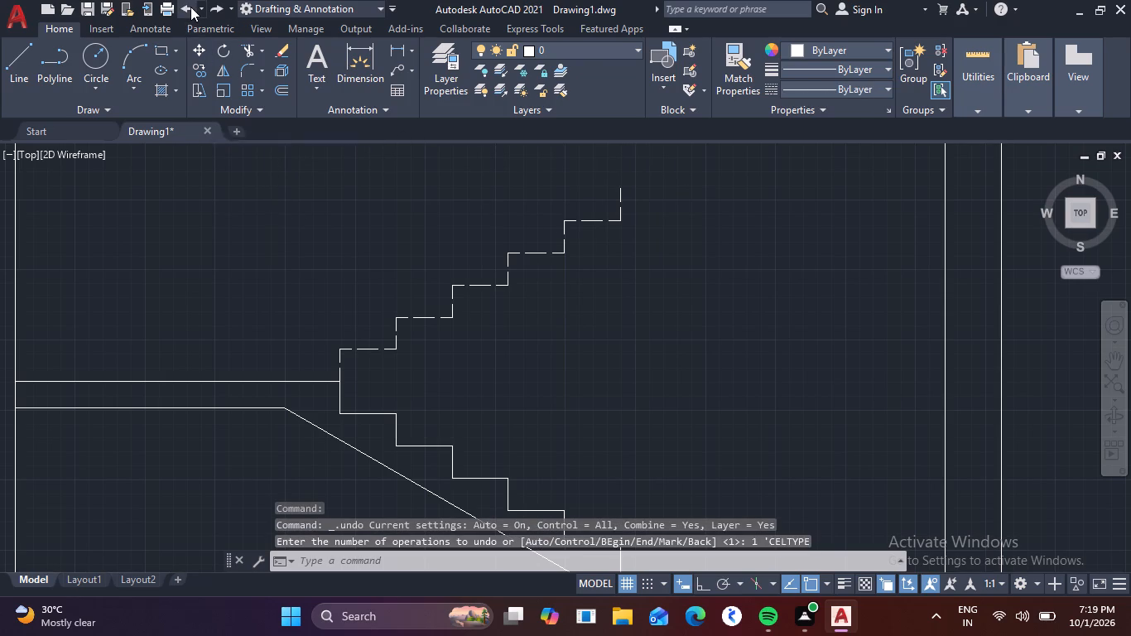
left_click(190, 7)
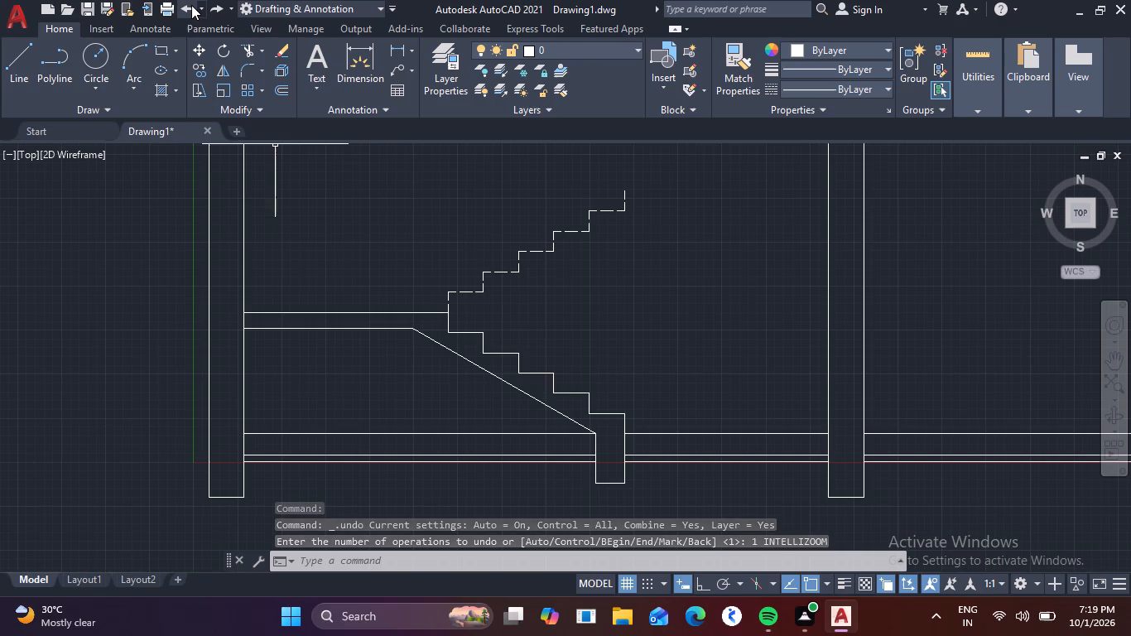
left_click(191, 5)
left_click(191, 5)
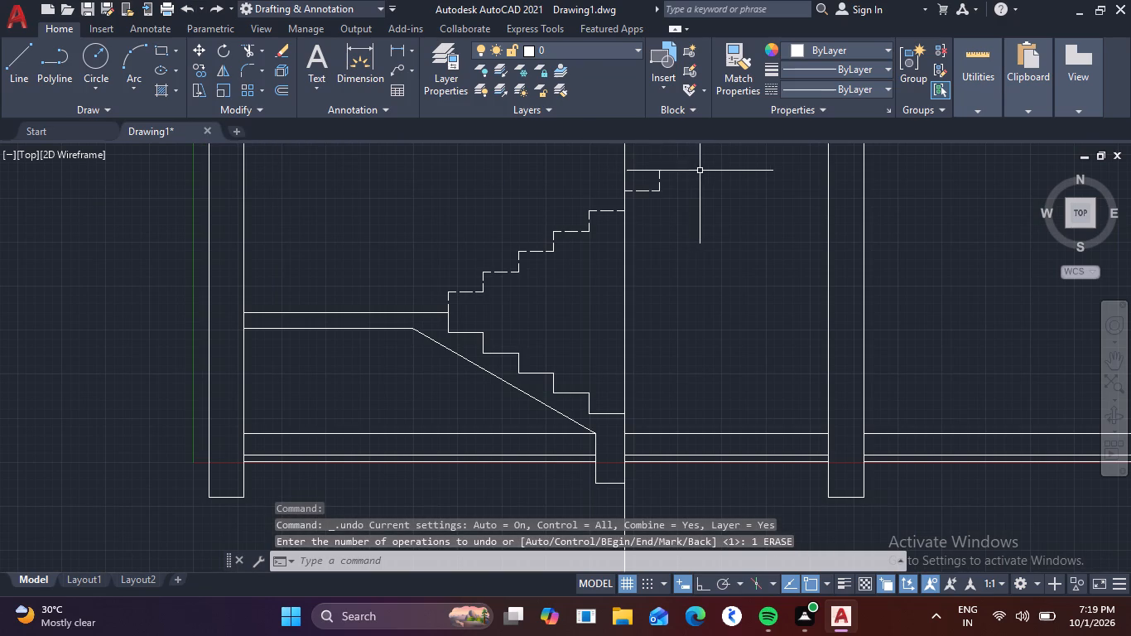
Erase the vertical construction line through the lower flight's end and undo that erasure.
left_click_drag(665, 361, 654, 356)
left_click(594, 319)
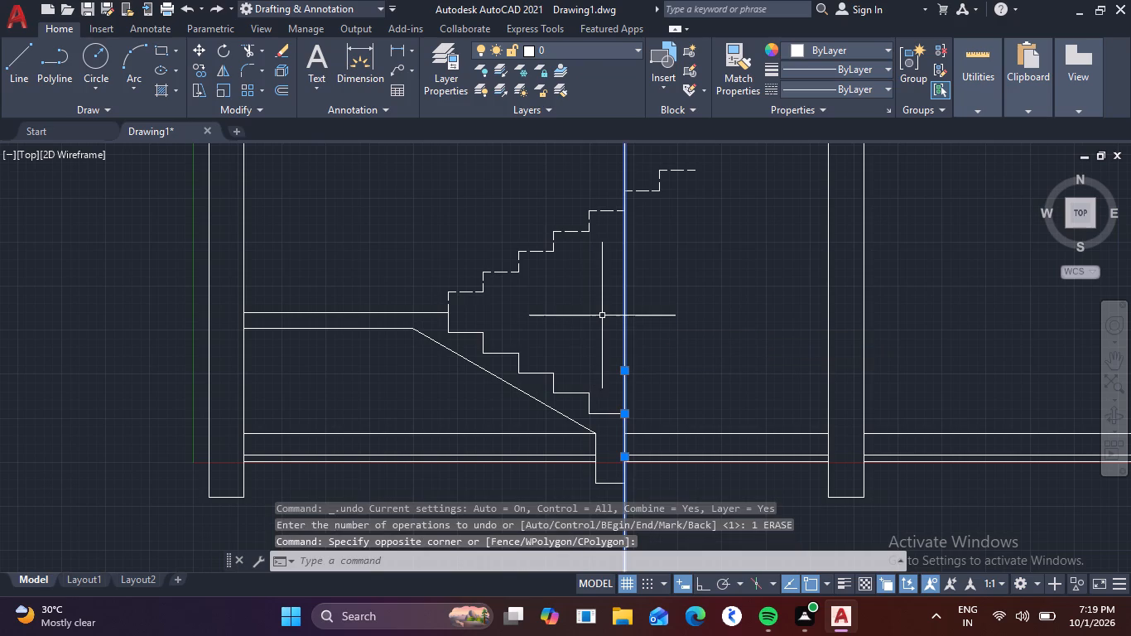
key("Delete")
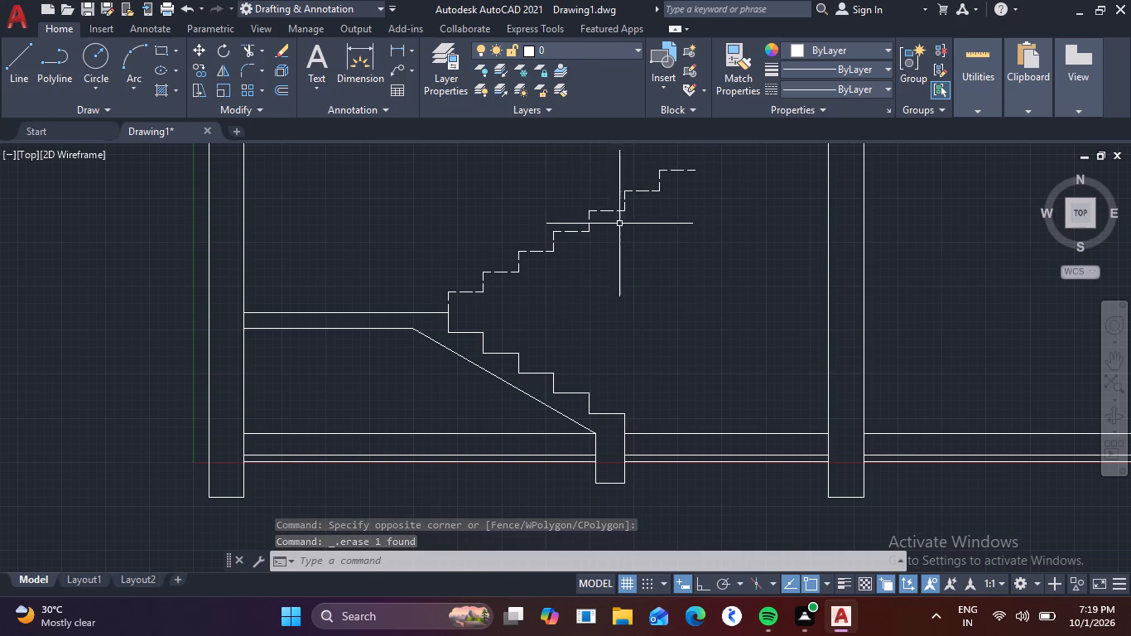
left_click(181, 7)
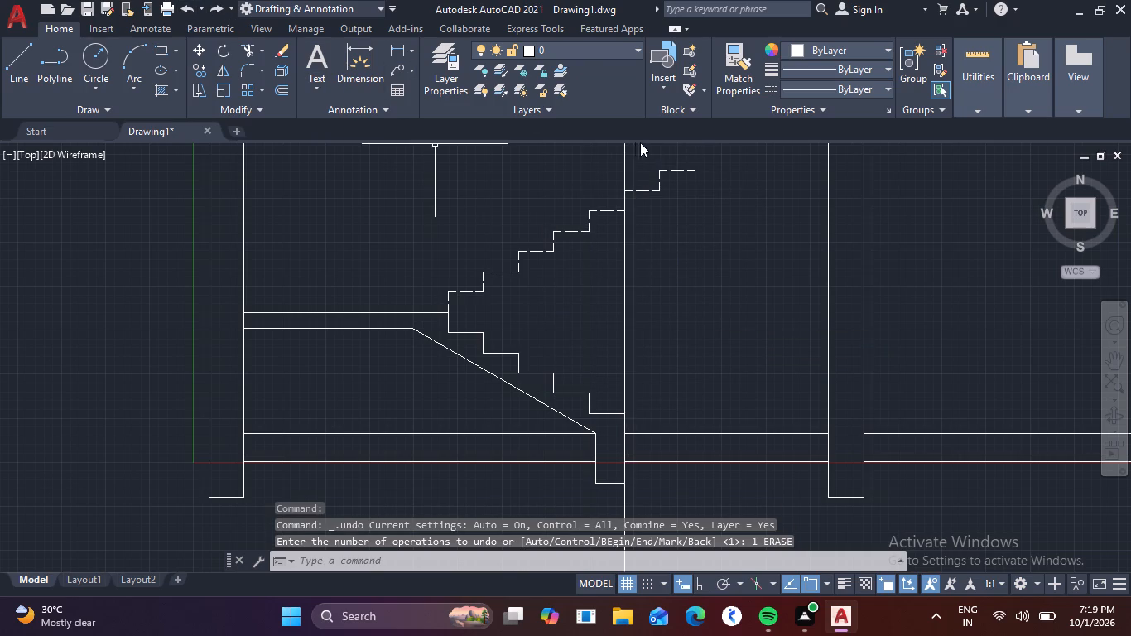
Erase the topmost dashed riser and tread of the upper flight beyond the vertical construction line.
scroll(686, 178, "up", 2)
left_click_drag(682, 176, 662, 171)
left_click(586, 153)
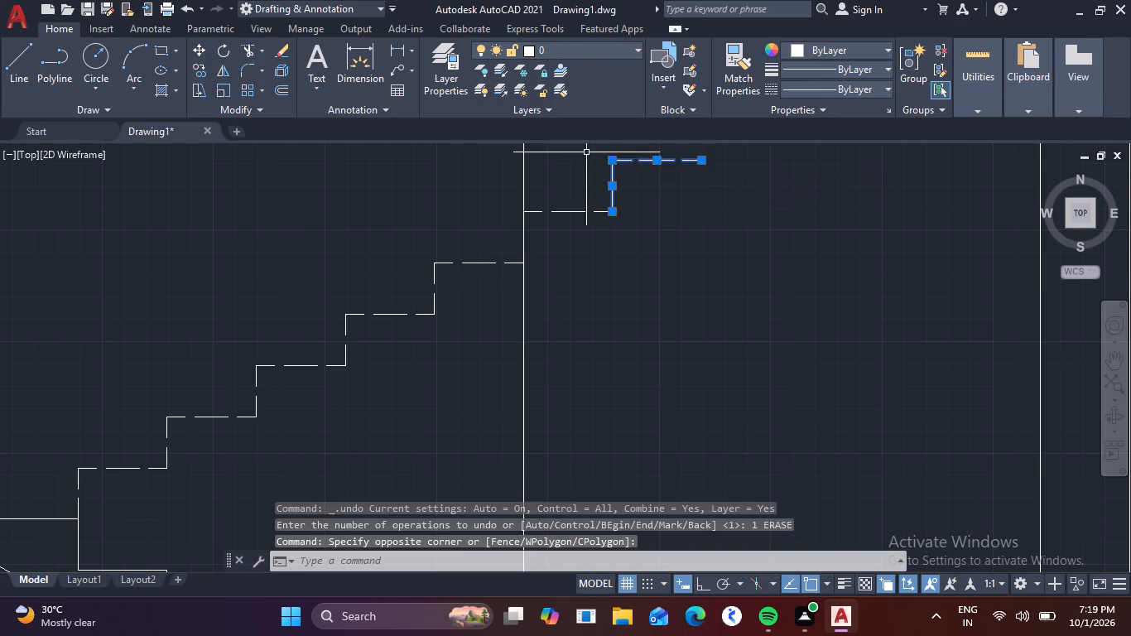
key("Delete")
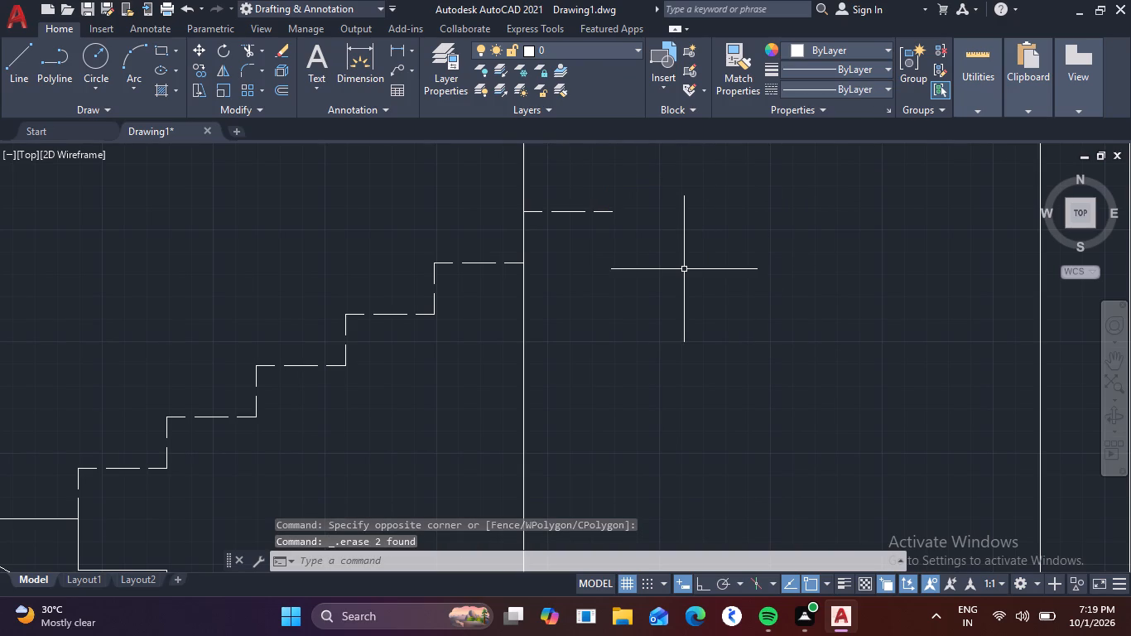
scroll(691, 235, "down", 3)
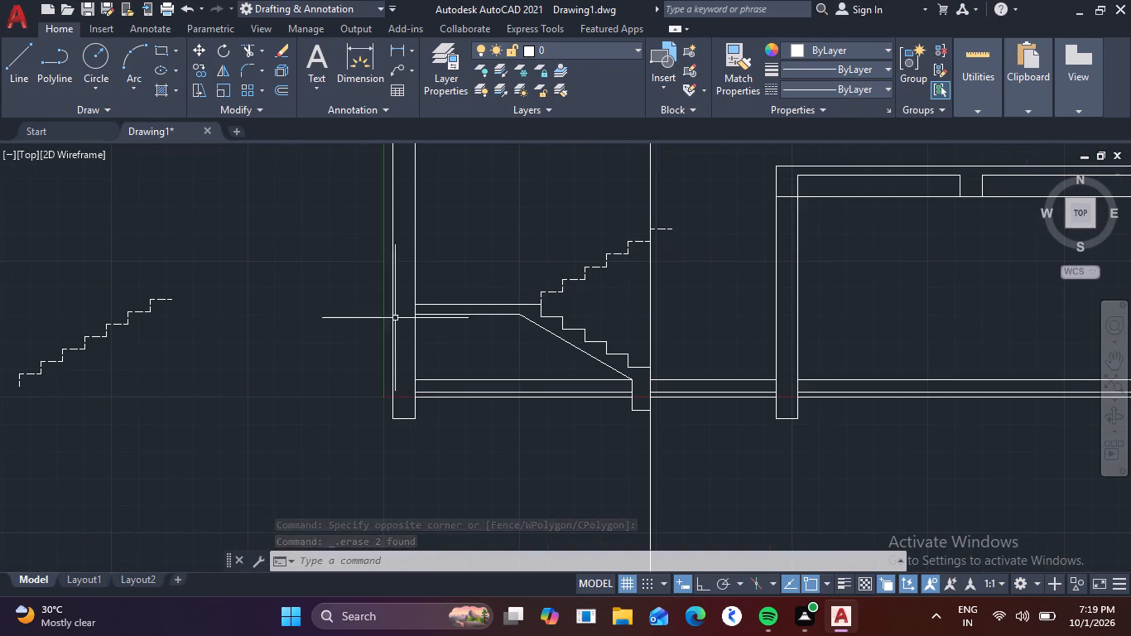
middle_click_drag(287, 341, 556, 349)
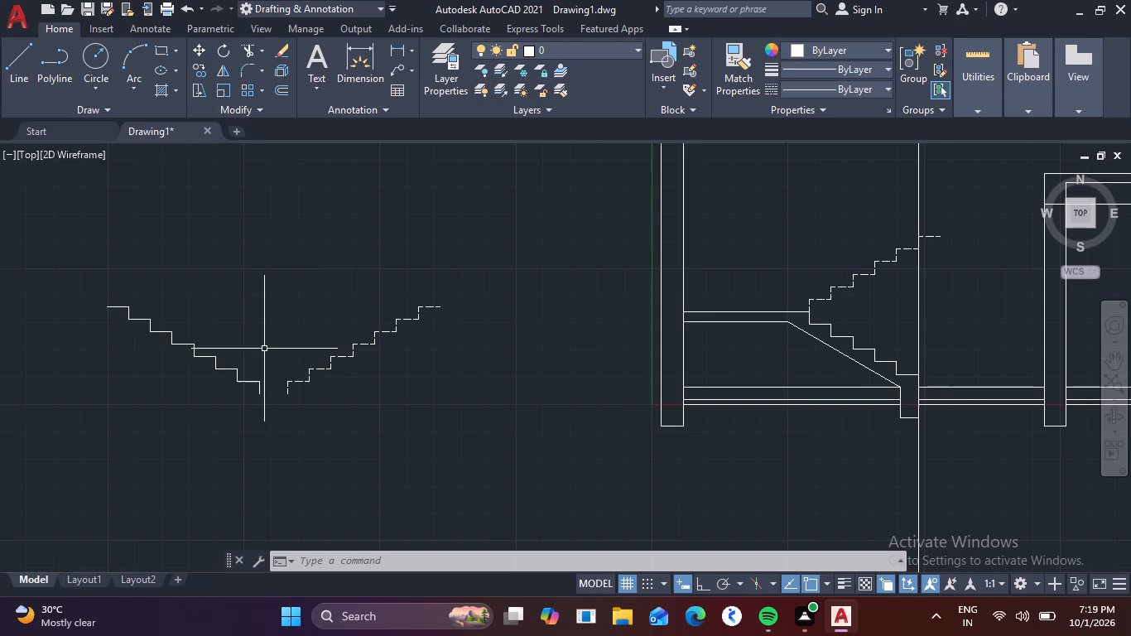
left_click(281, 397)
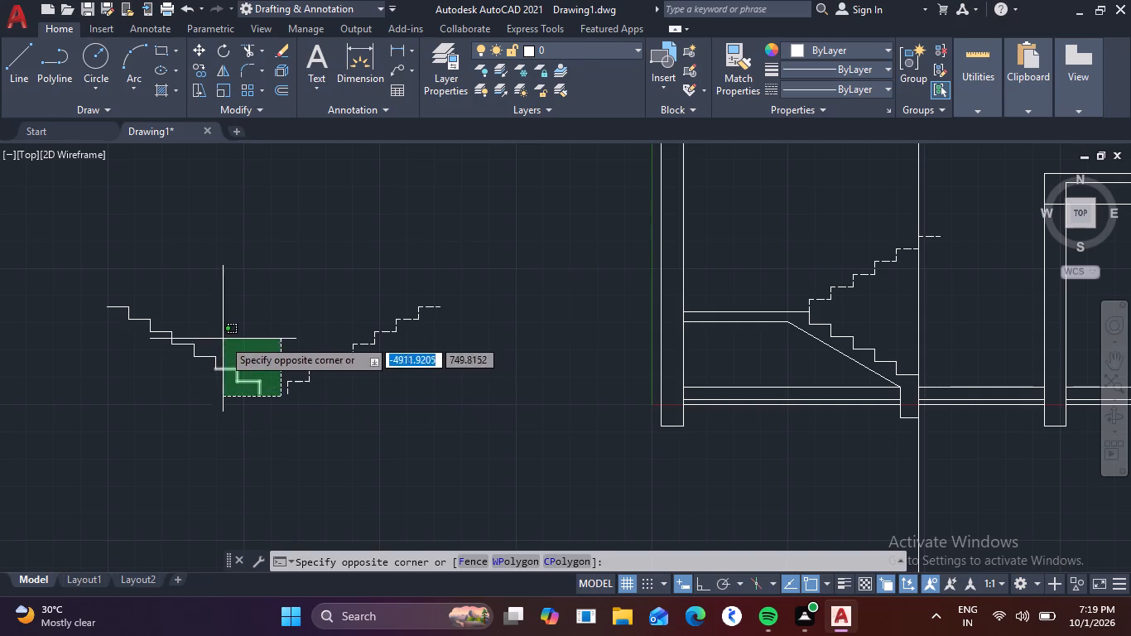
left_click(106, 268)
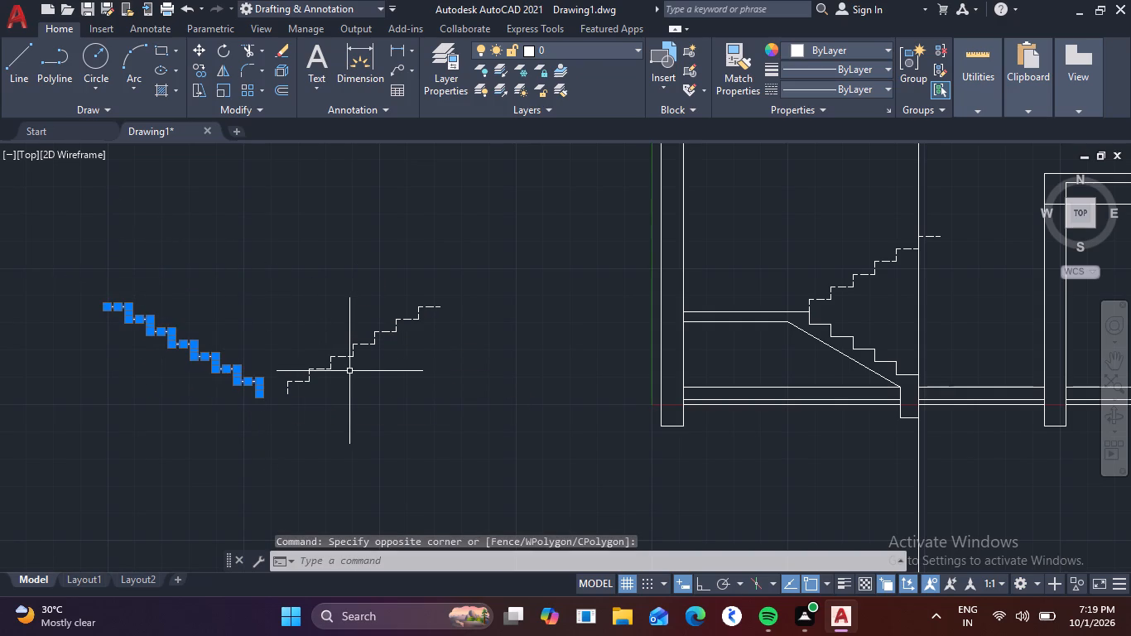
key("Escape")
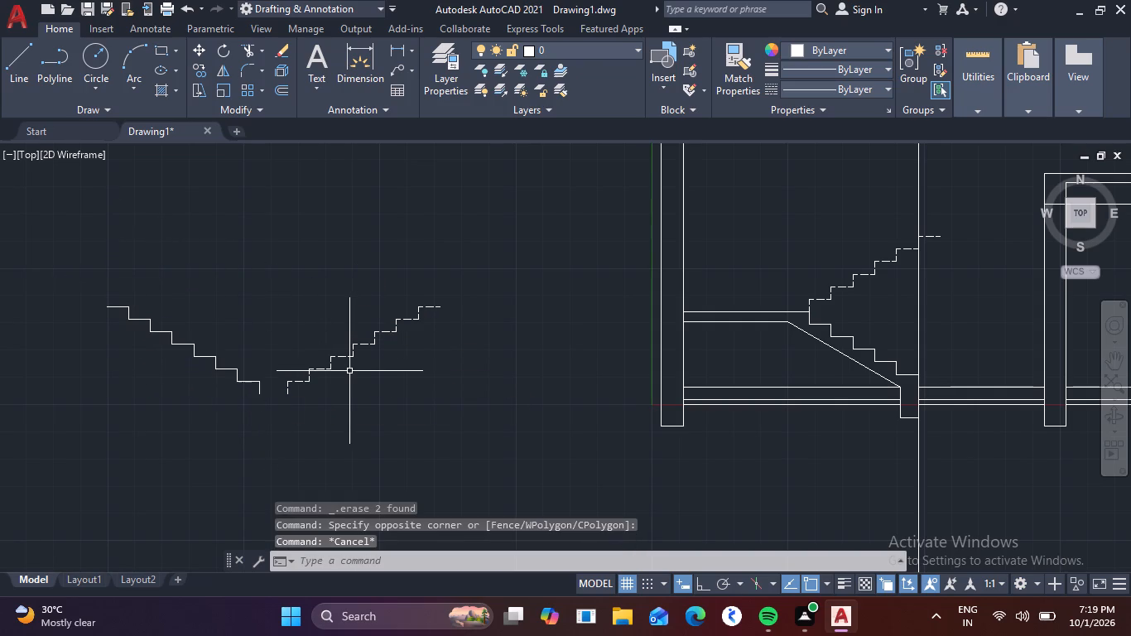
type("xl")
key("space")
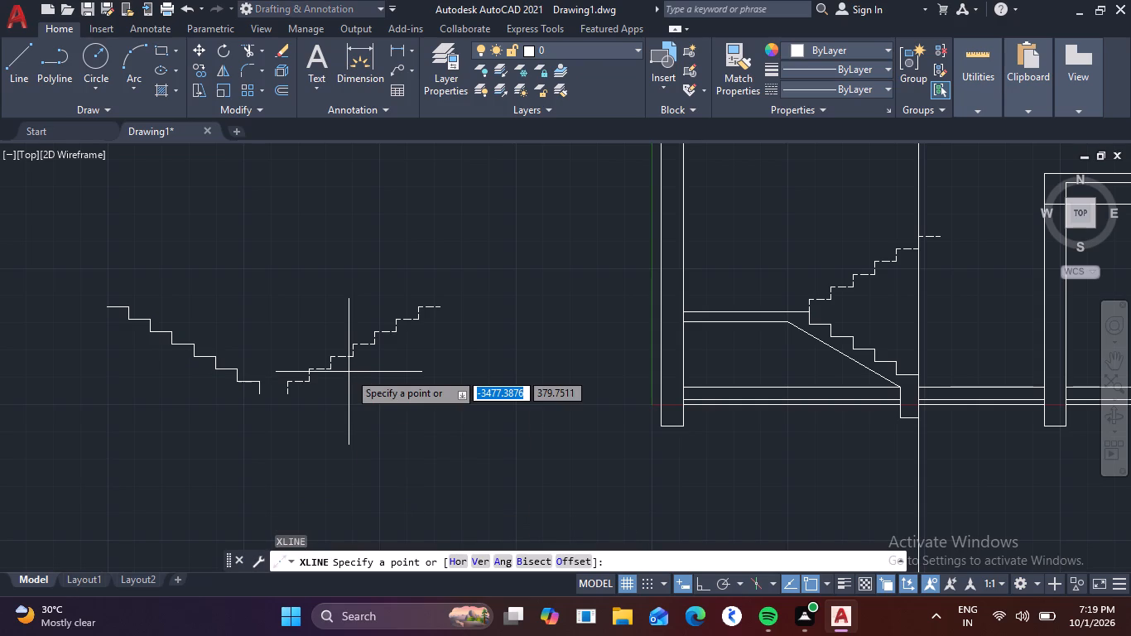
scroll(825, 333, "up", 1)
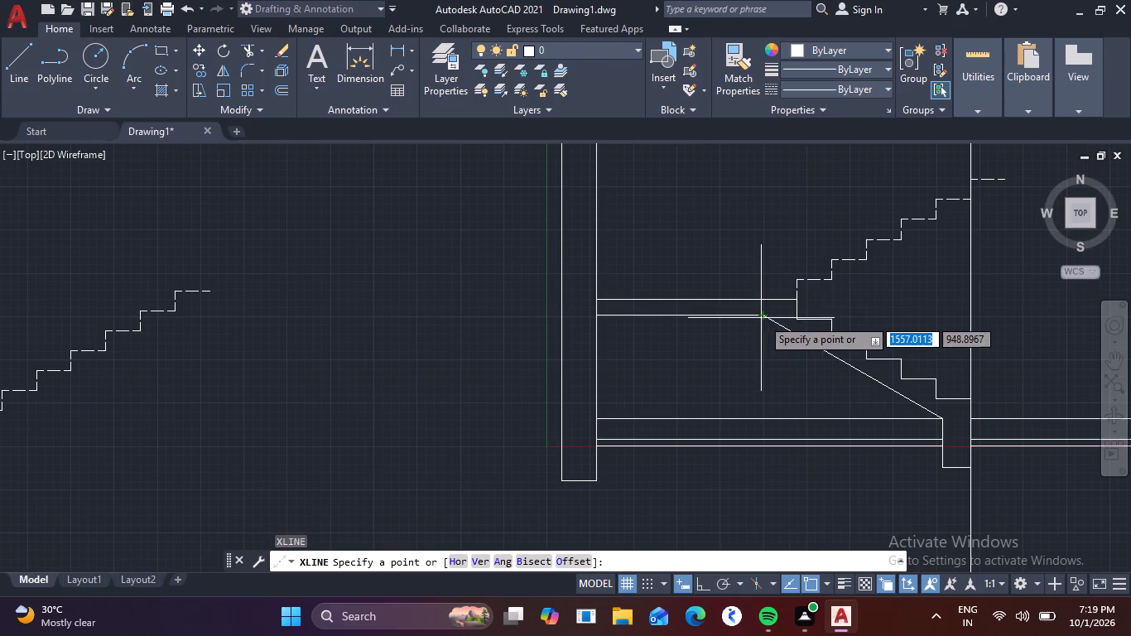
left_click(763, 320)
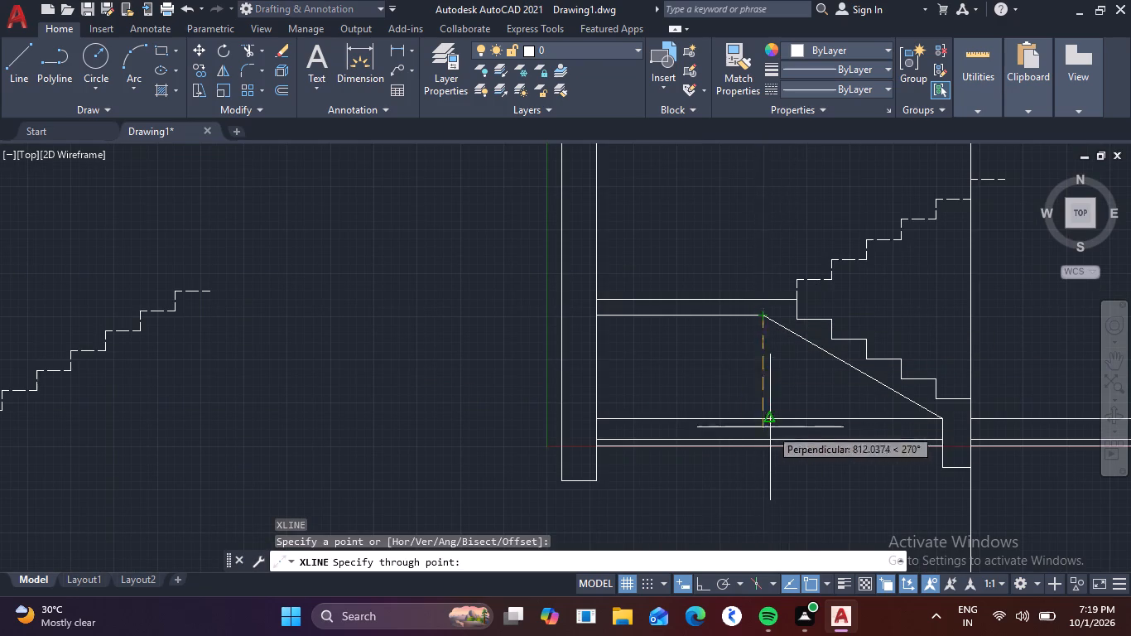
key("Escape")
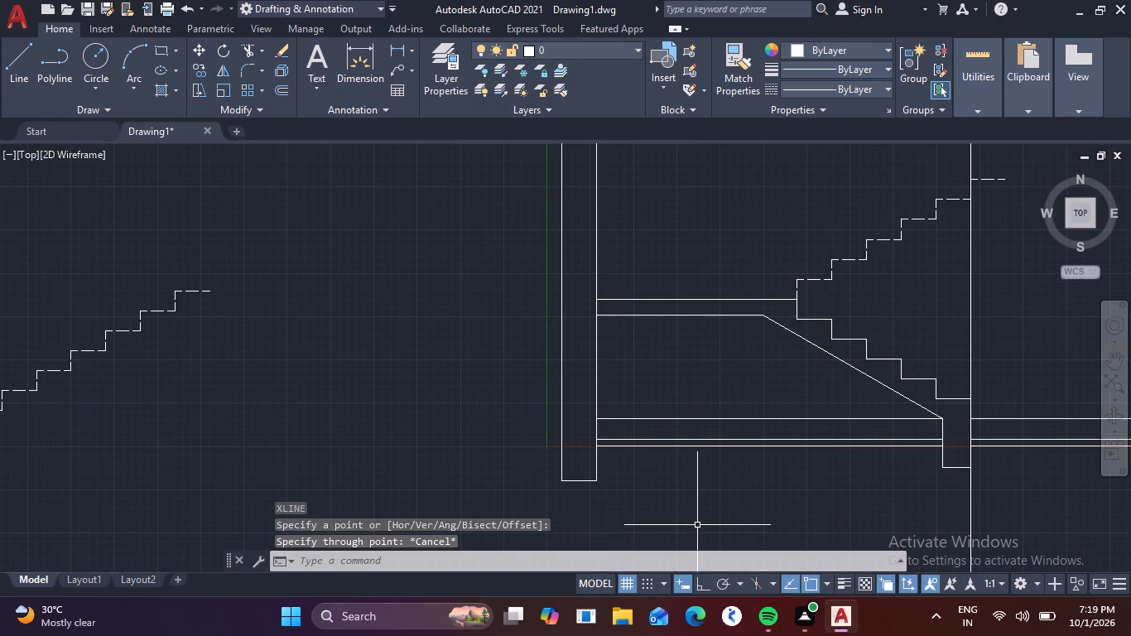
Place a vertical construction line through the corner where the landing's underside meets the lower flight's sloping soffit.
type("xl")
key("space")
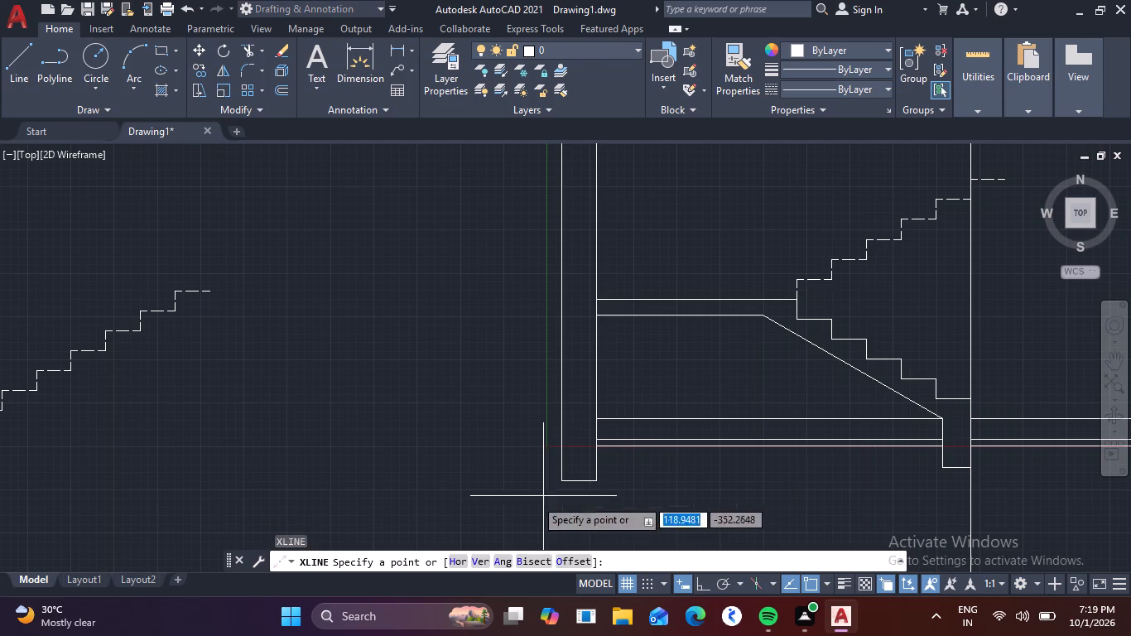
left_click(480, 569)
left_click(472, 556)
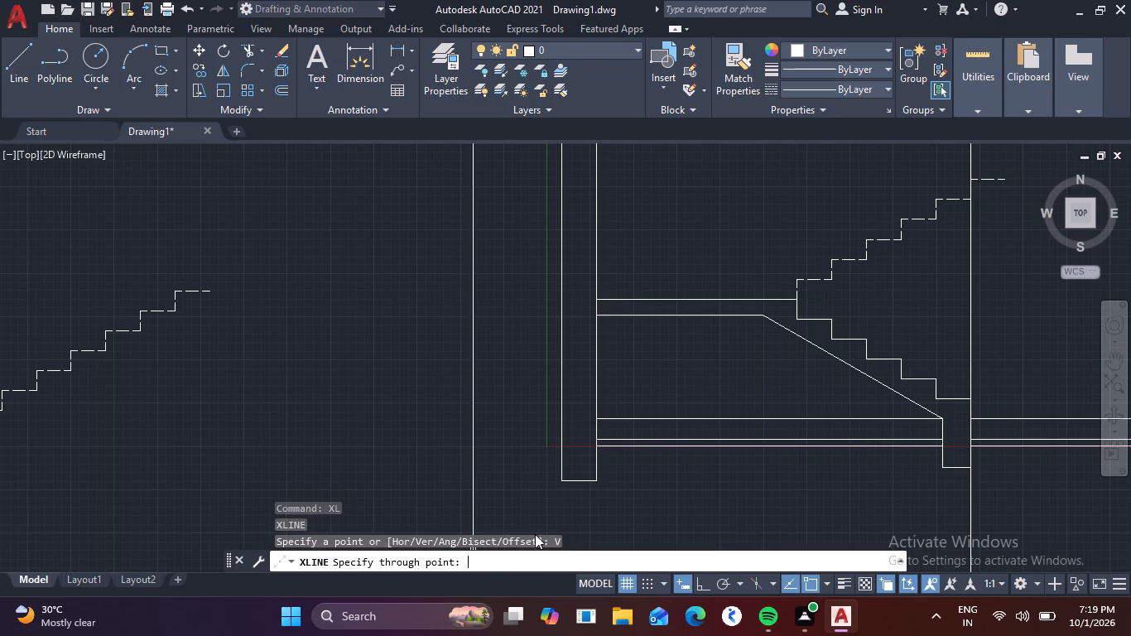
left_click(760, 319)
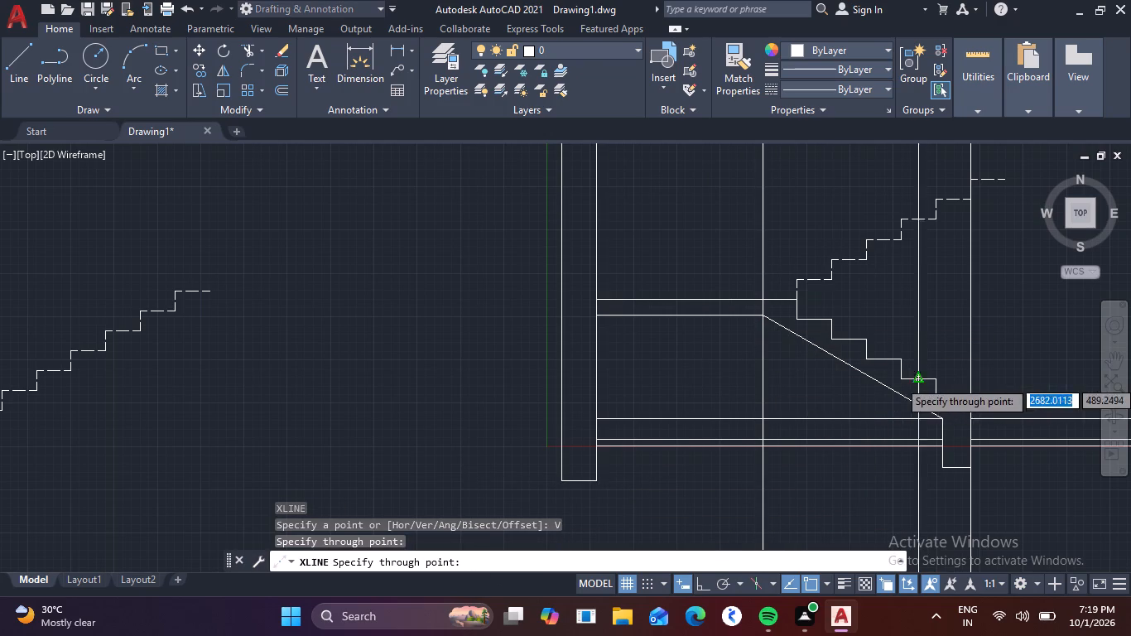
key("Escape")
Copy the spare solid stepped flight from its lowest riser's bottom end to the outer end of the dashed flight's top tread.
middle_click_drag(858, 272, 860, 273)
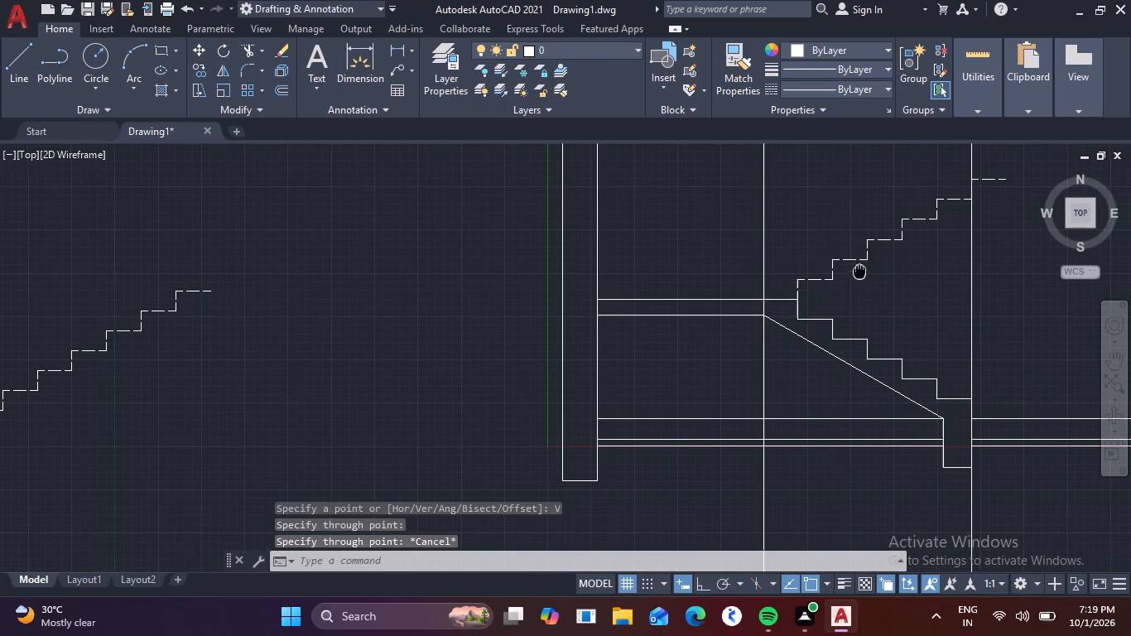
middle_click_drag(860, 273, 844, 381)
scroll(397, 336, "down", 1)
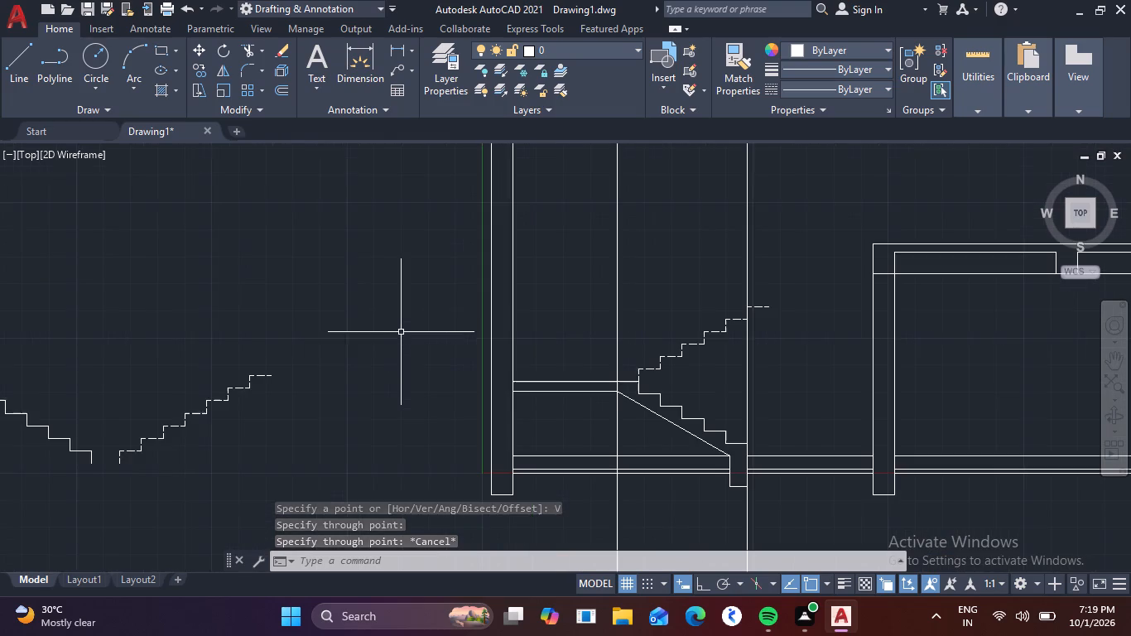
middle_click_drag(181, 380, 308, 343)
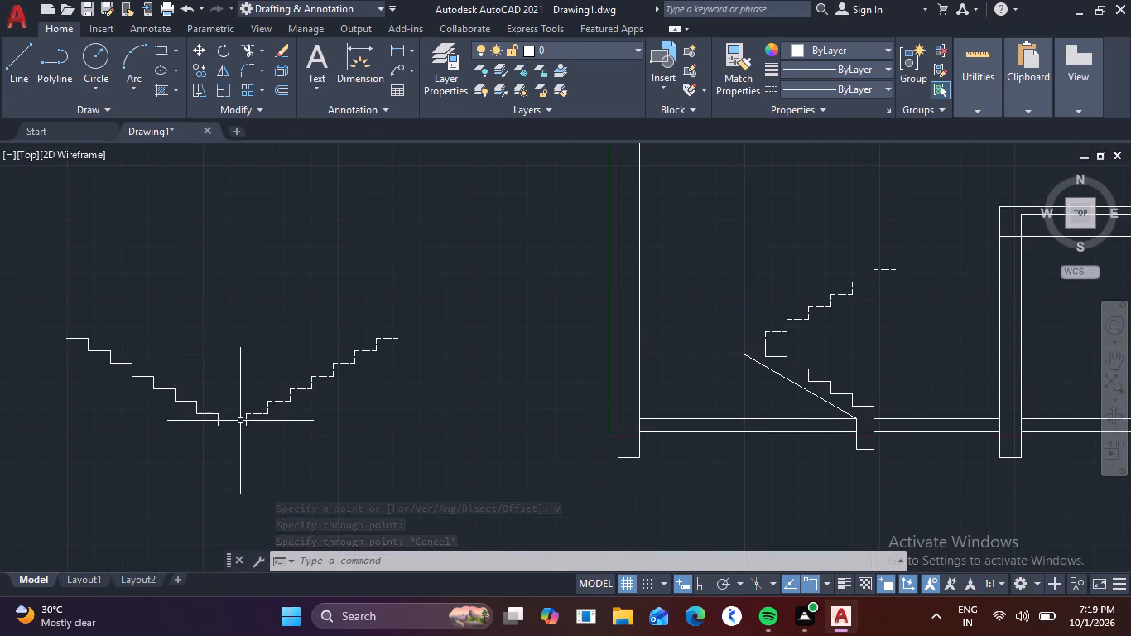
left_click(240, 421)
left_click(66, 311)
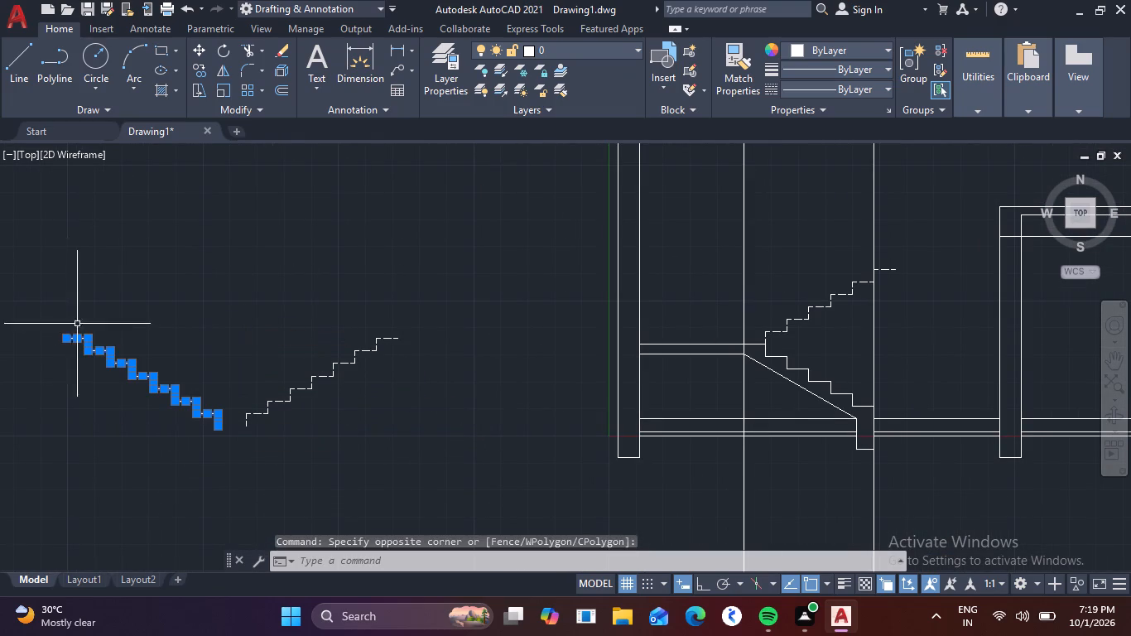
type("co")
key("space")
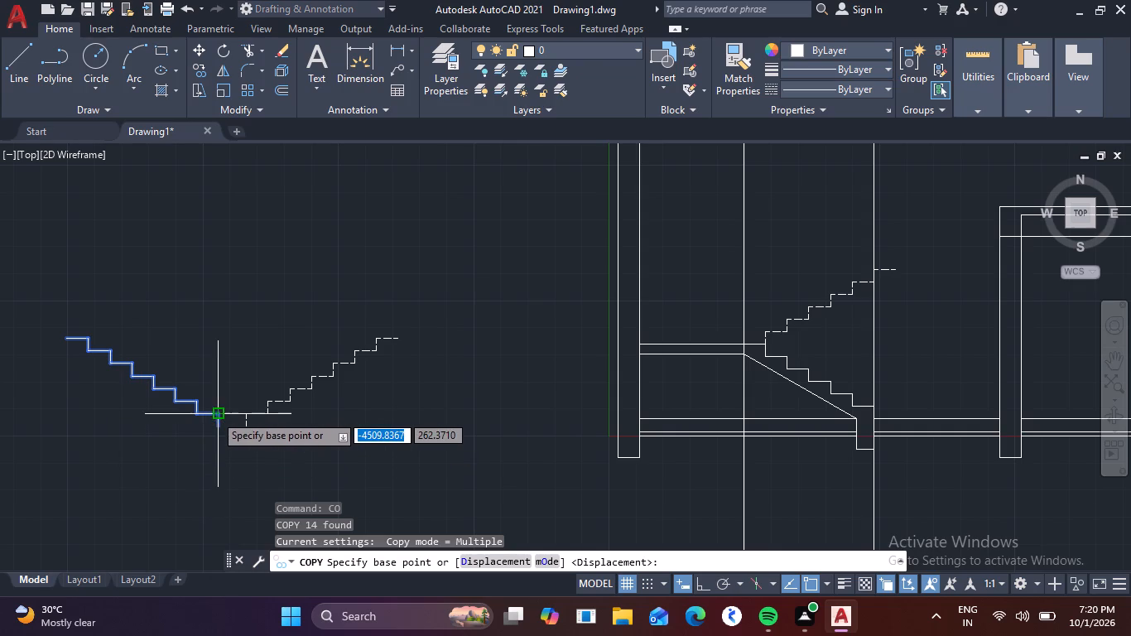
left_click(215, 425)
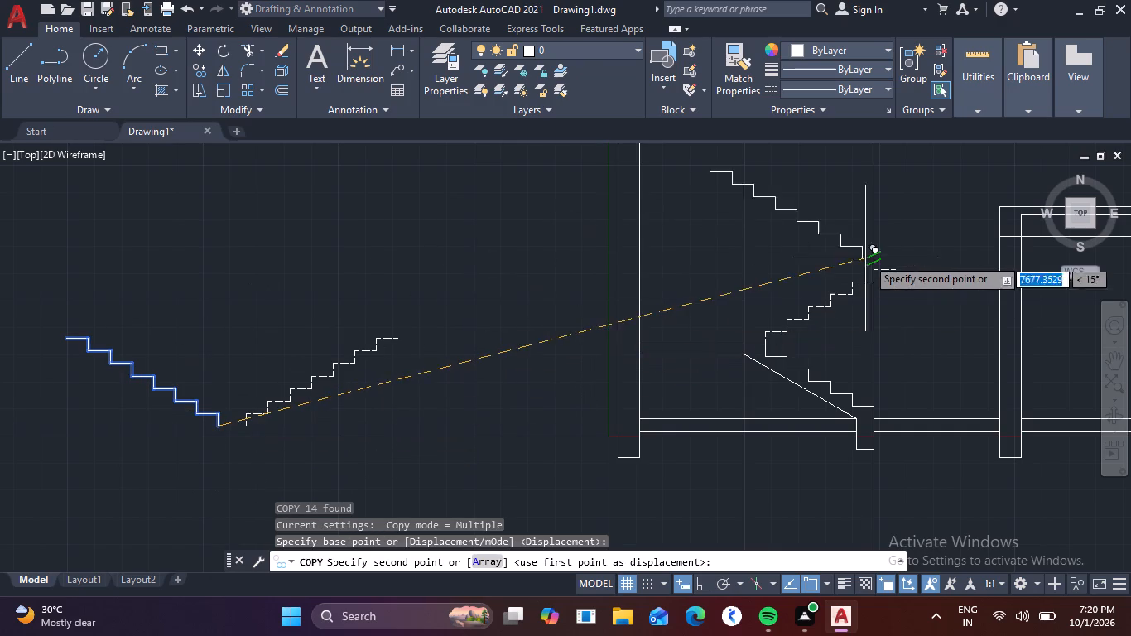
scroll(904, 264, "up", 1)
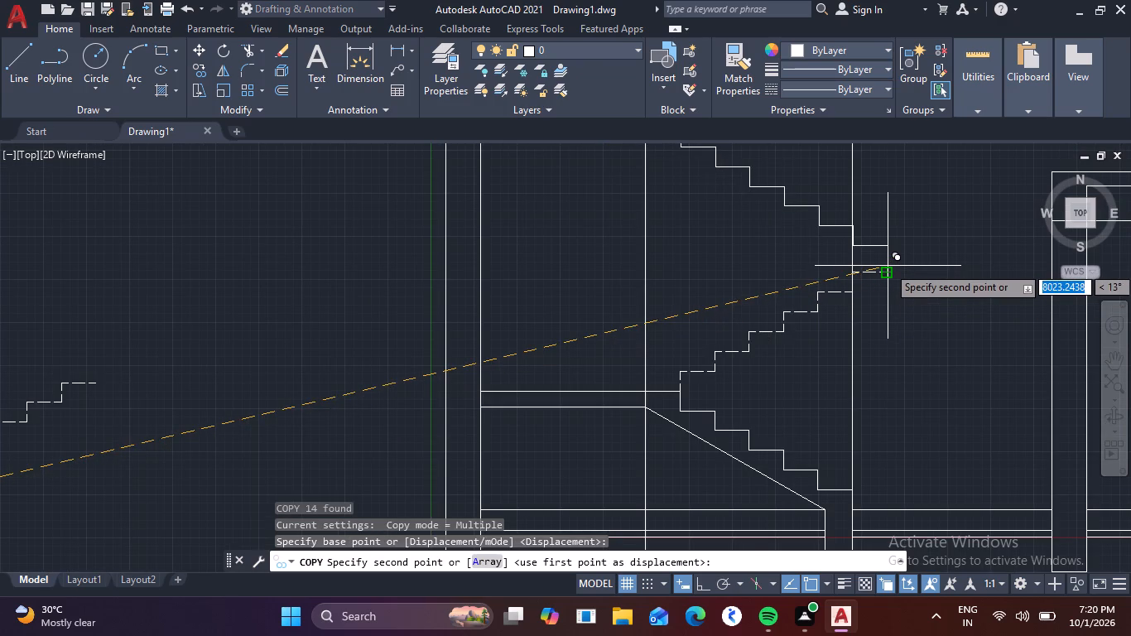
scroll(891, 268, "up", 3)
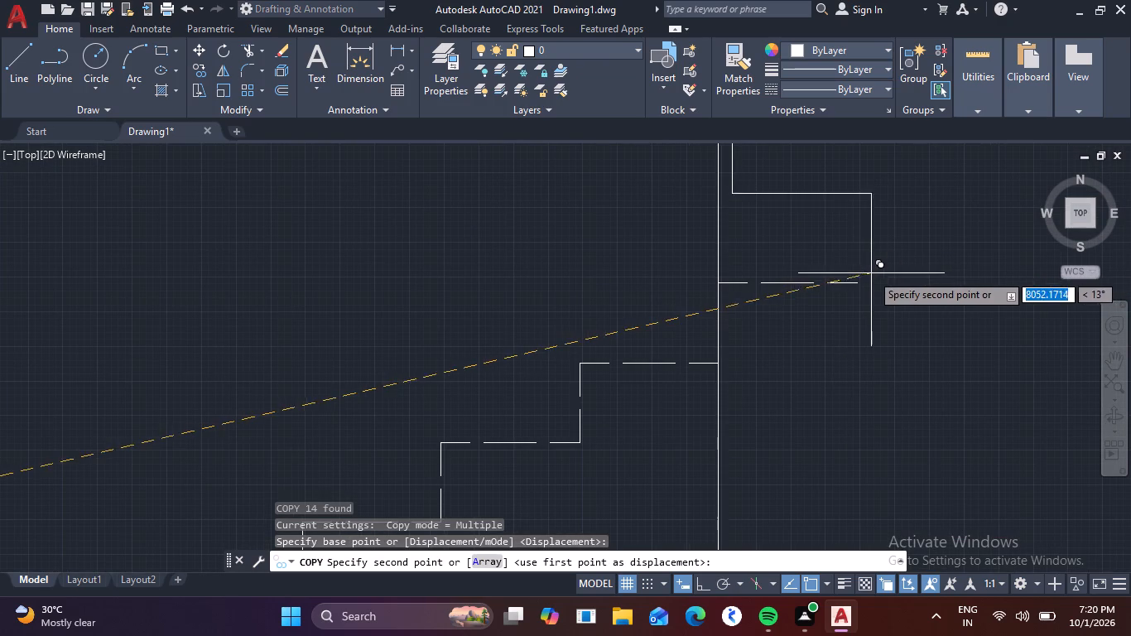
left_click(858, 282)
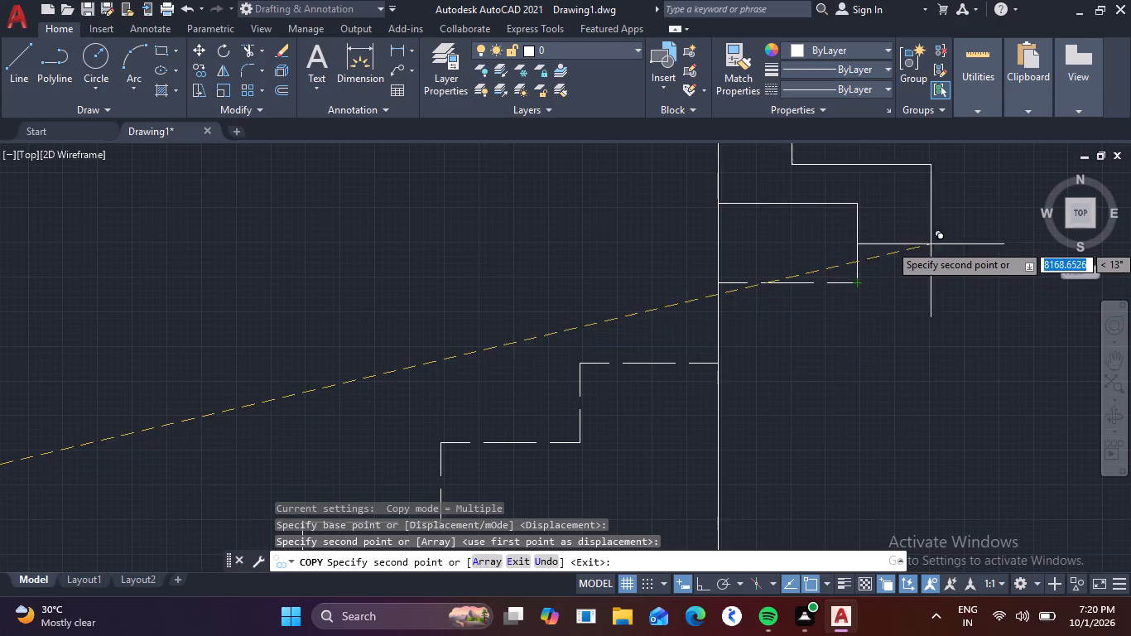
scroll(943, 244, "down", 2)
middle_click_drag(951, 249, 818, 417)
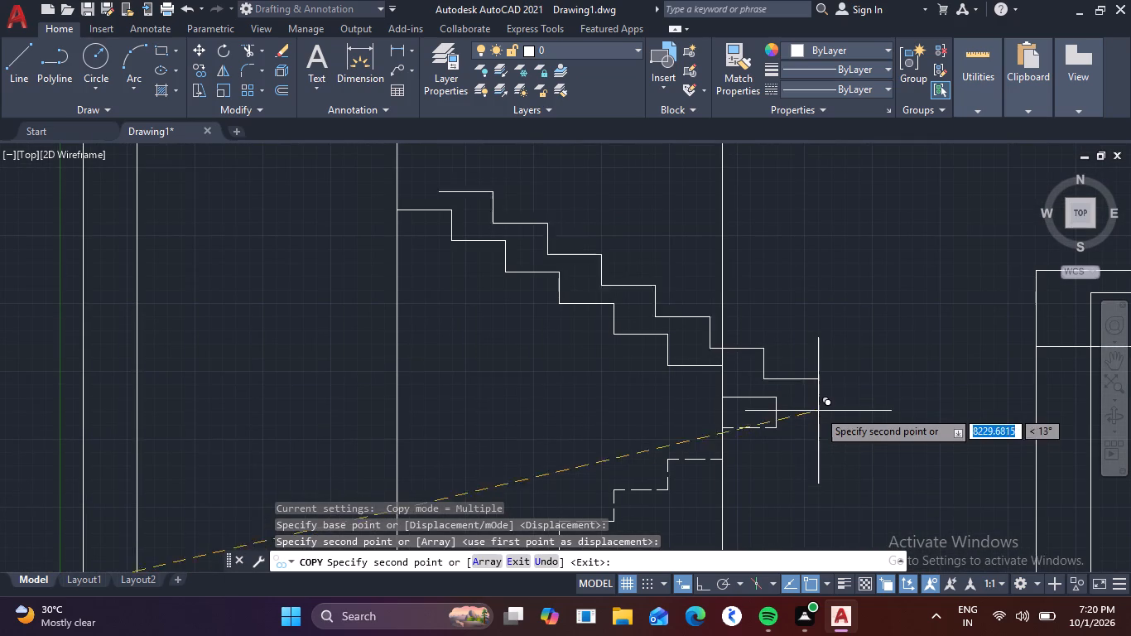
key("Escape")
Erase the short dashed tread beyond the vertical construction line, beneath the copied solid flight.
scroll(828, 392, "down", 2)
middle_click_drag(818, 408, 806, 364)
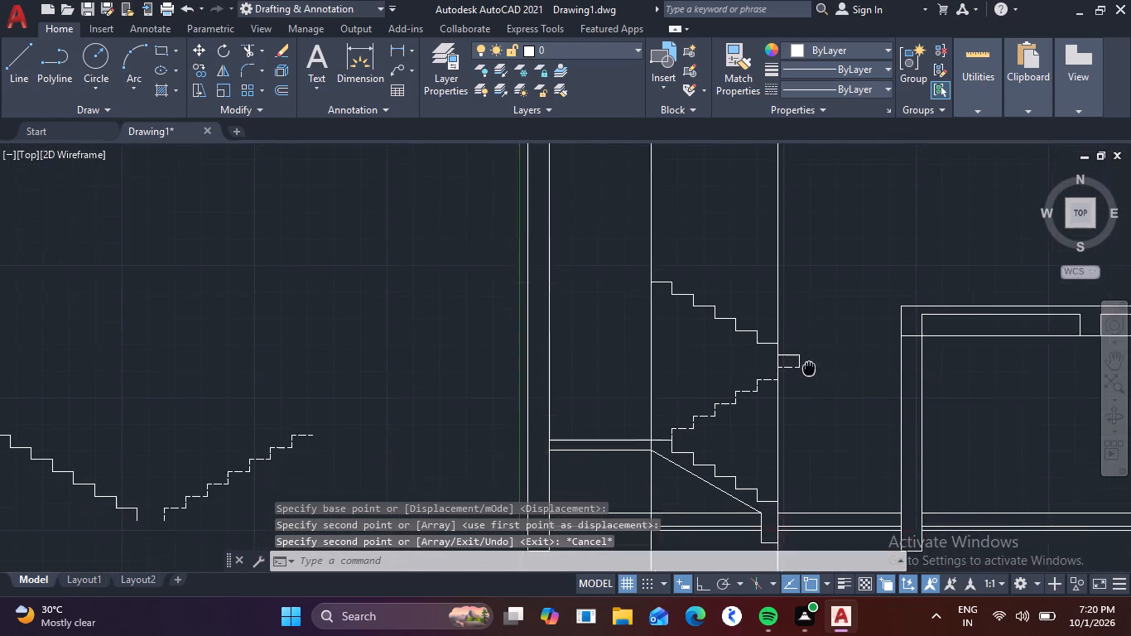
middle_click_drag(806, 364, 782, 324)
scroll(772, 344, "up", 3)
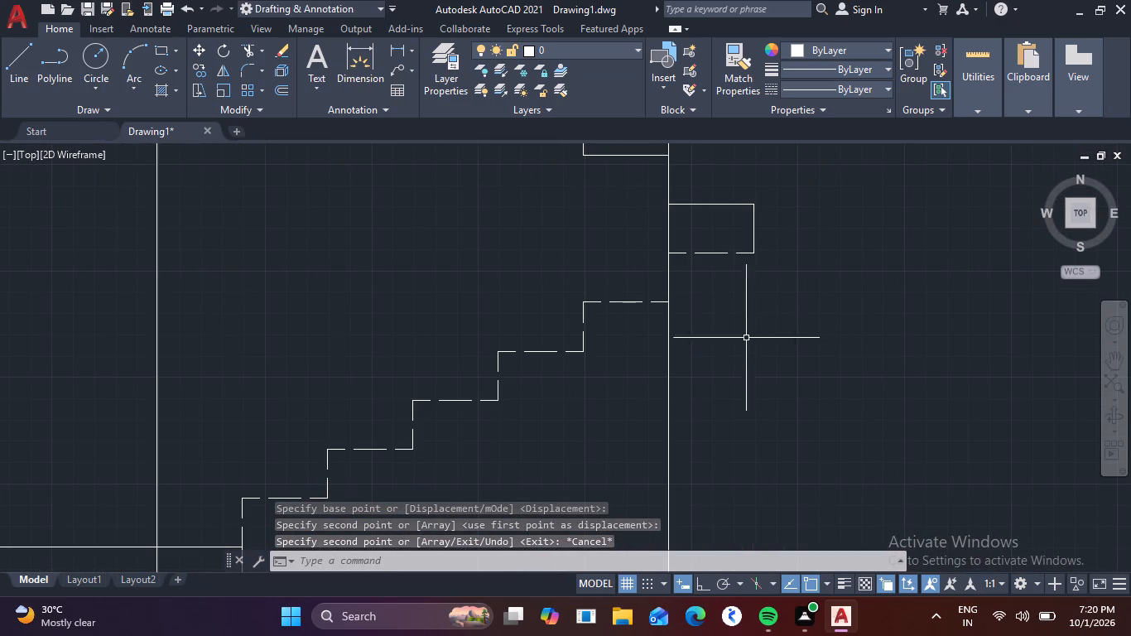
left_click(706, 253)
key("Delete")
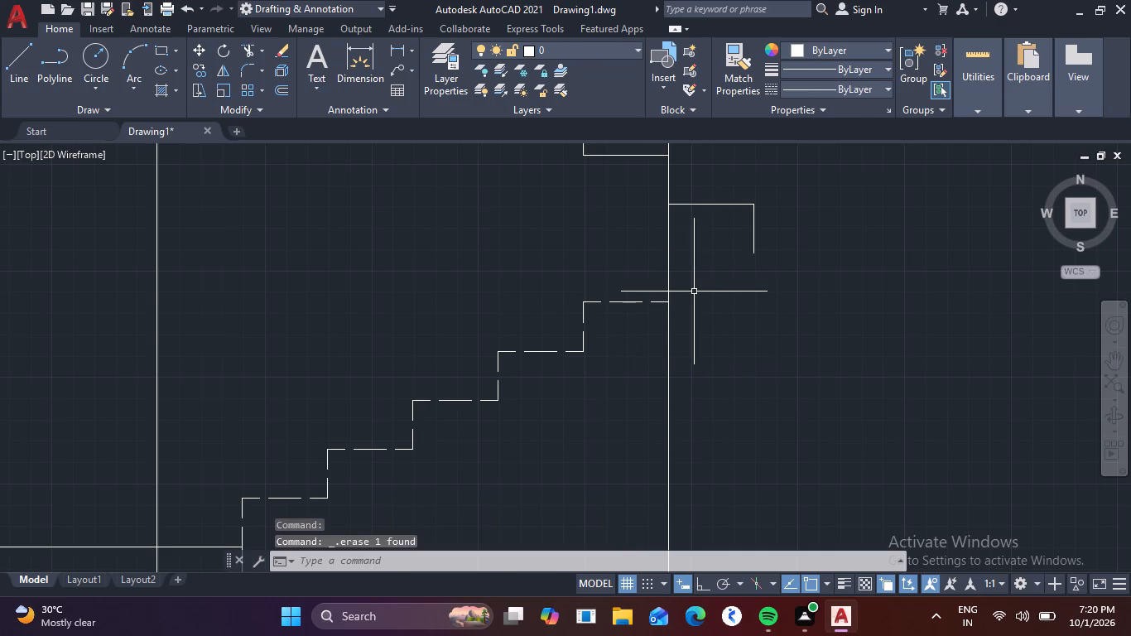
Draw a horizontal line at the erased tread's level from the vertical construction line to the near face of the opposite wall.
key("l")
key("space")
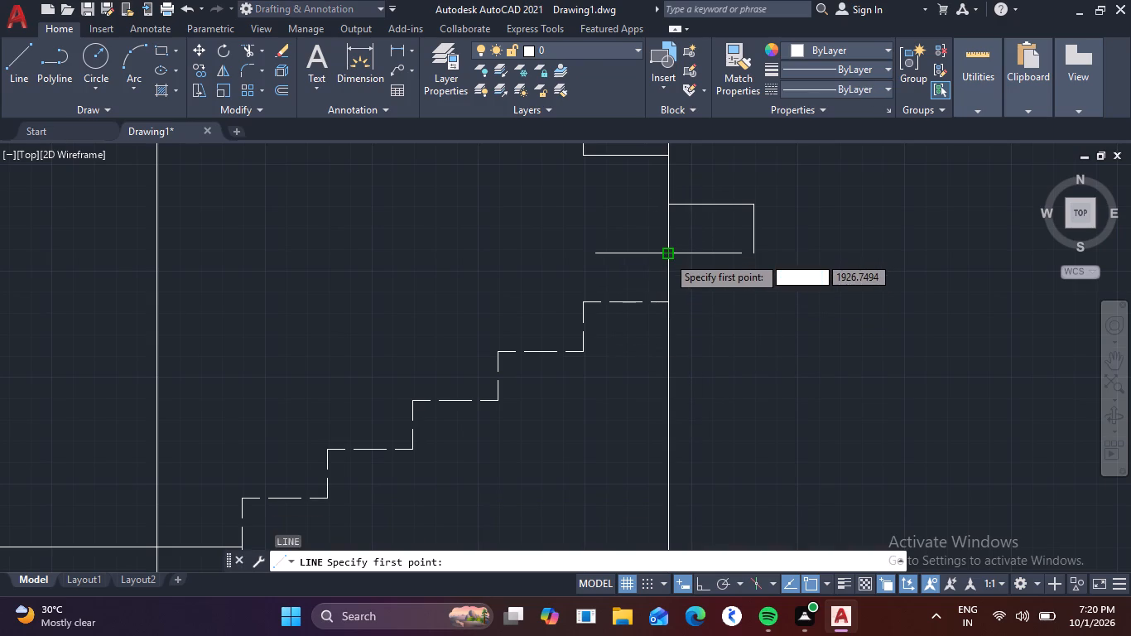
left_click(667, 256)
middle_click_drag(907, 258, 907, 259)
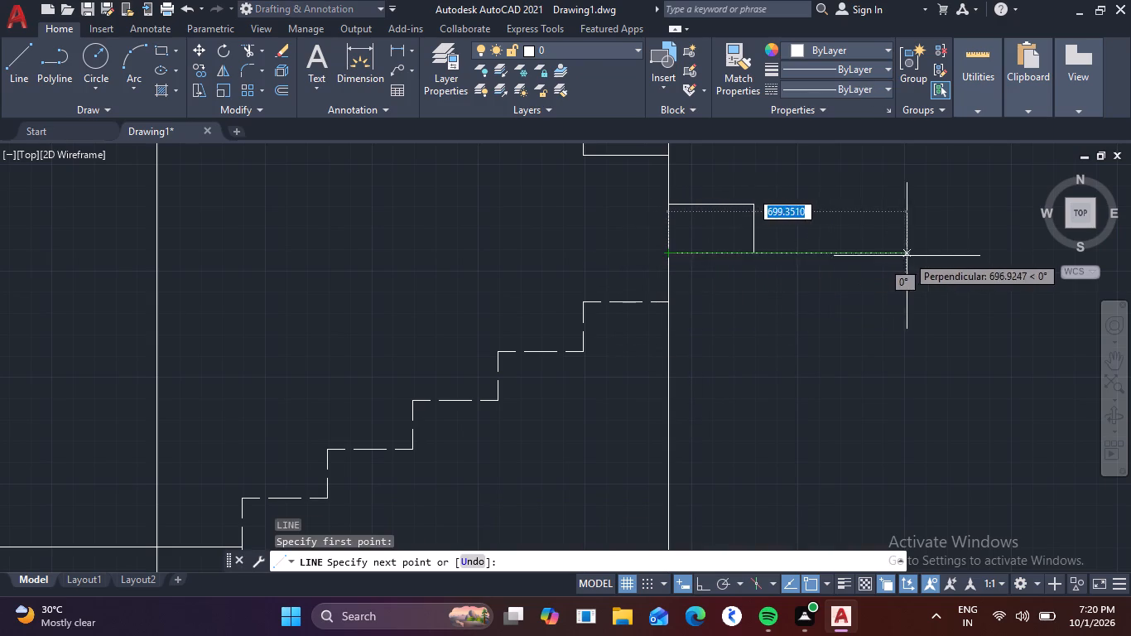
middle_click_drag(907, 259, 474, 263)
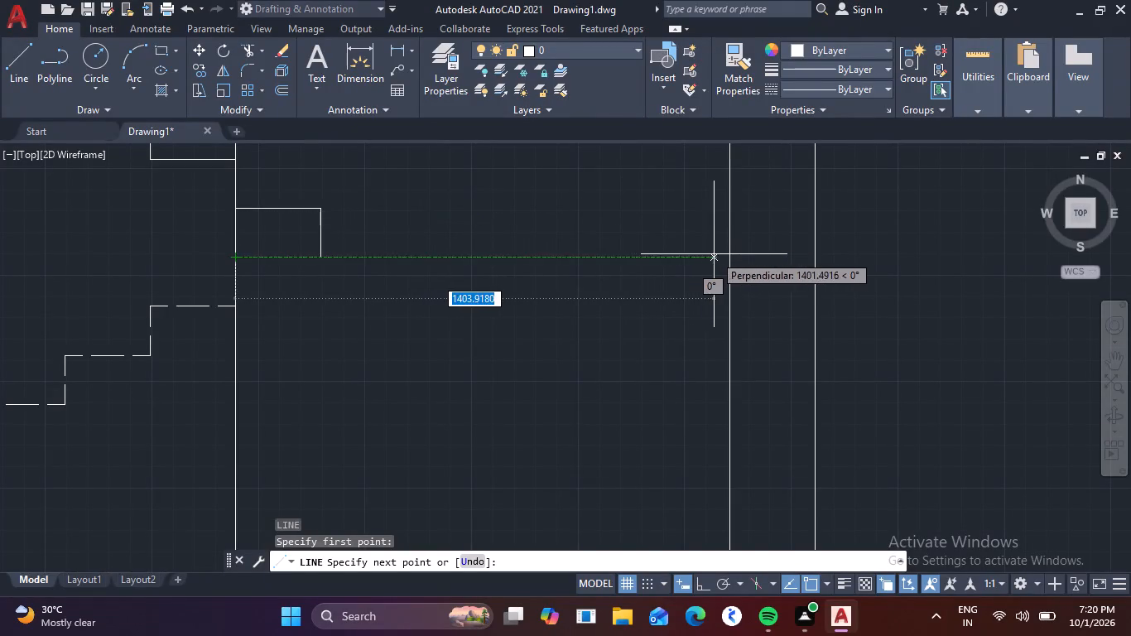
left_click(733, 256)
key("Escape")
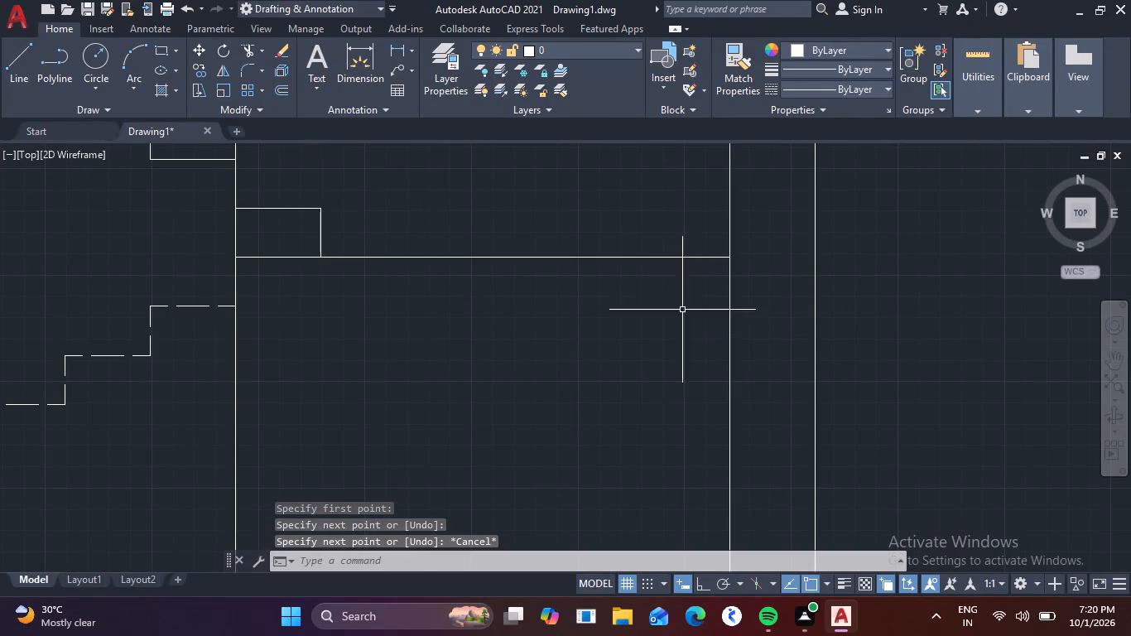
Draw a sloping polyline along the dashed flight's inner step corners, from the top riser's base to the first tread's inner end.
middle_click_drag(503, 328, 770, 267)
scroll(590, 268, "down", 1)
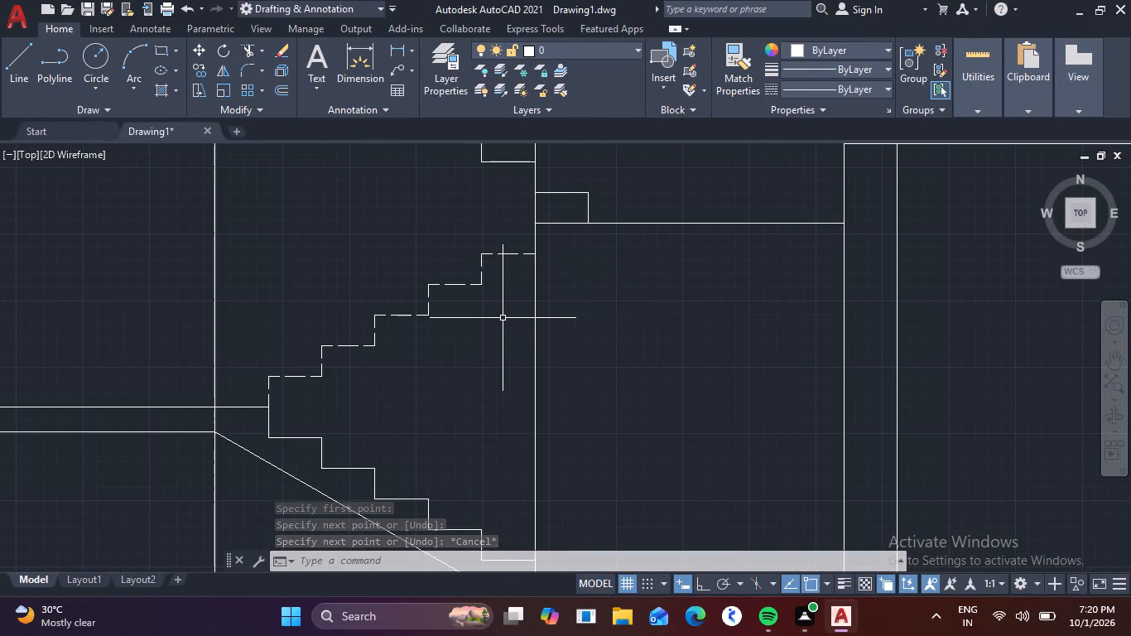
key("p")
type("l")
key("space")
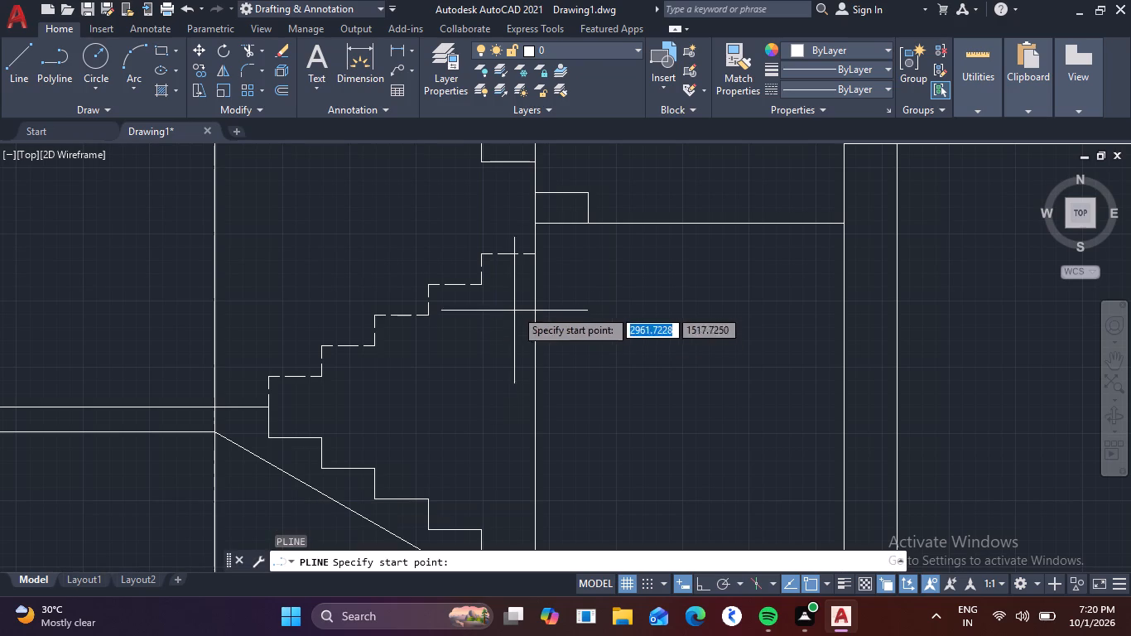
left_click(480, 286)
left_click(320, 380)
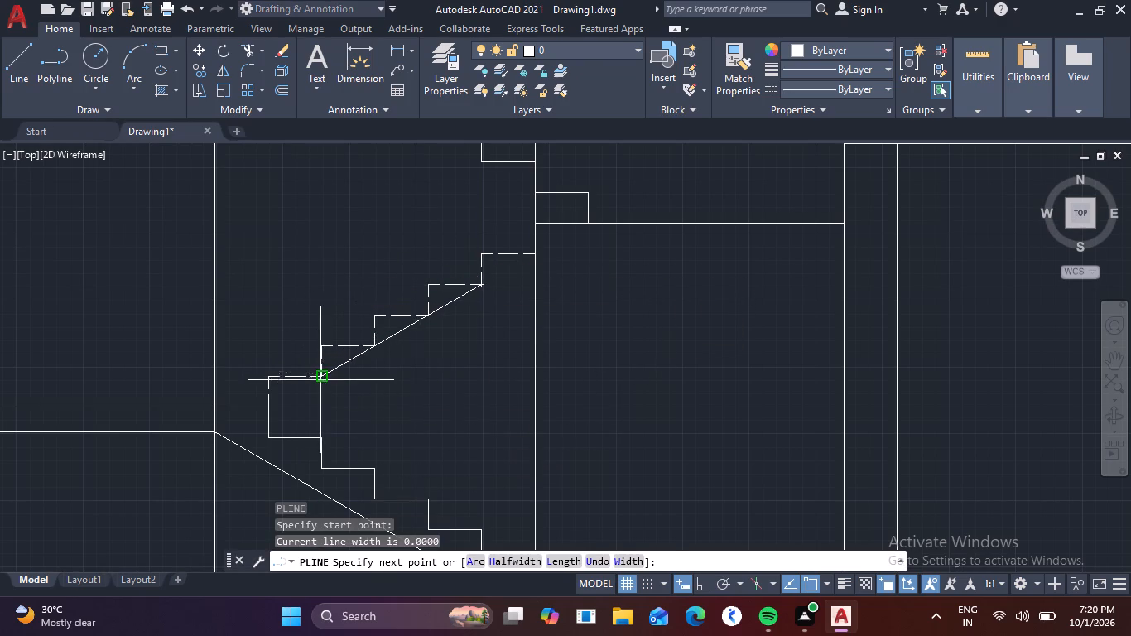
key("Escape")
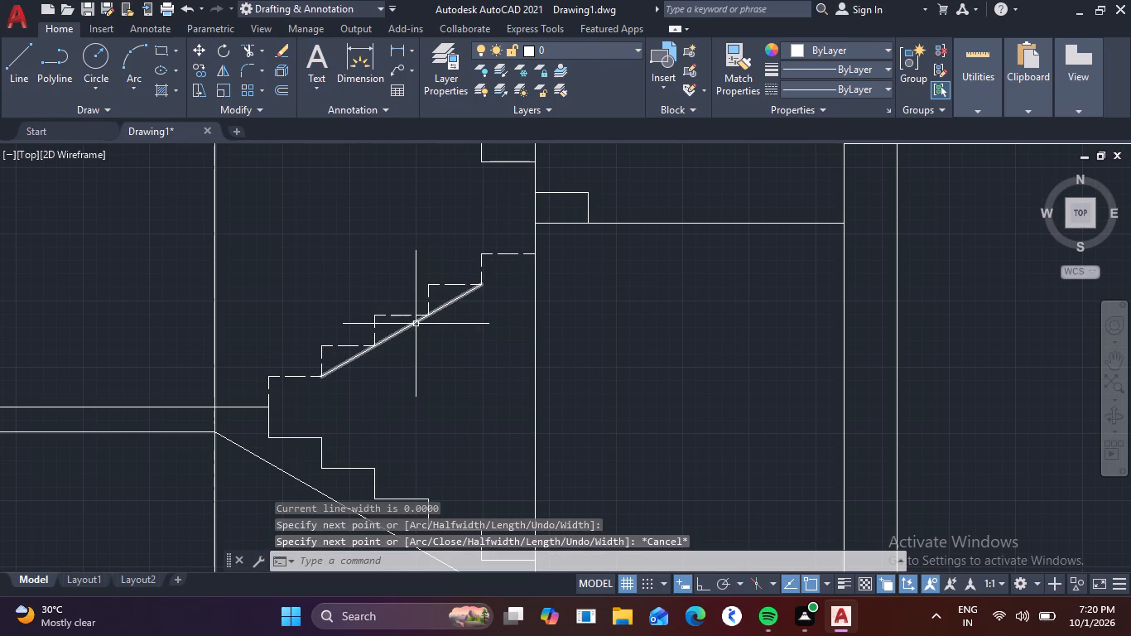
Offset the sloping polyline 100 mm to the underside of the dashed flight.
left_click(416, 324)
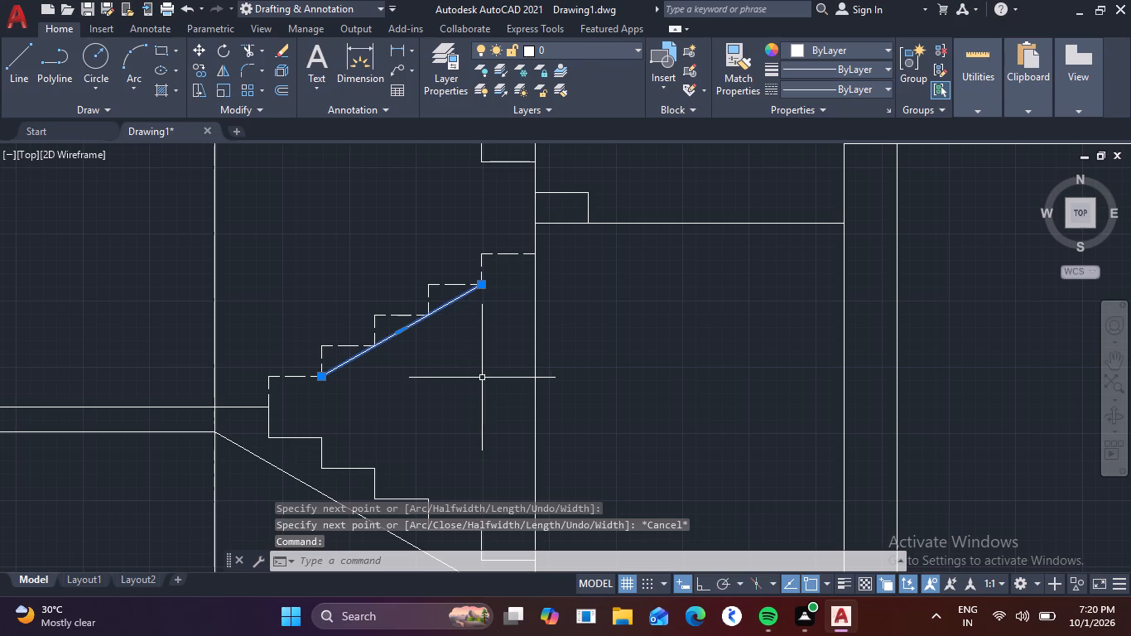
key("o")
key("Return")
key("1")
key("0")
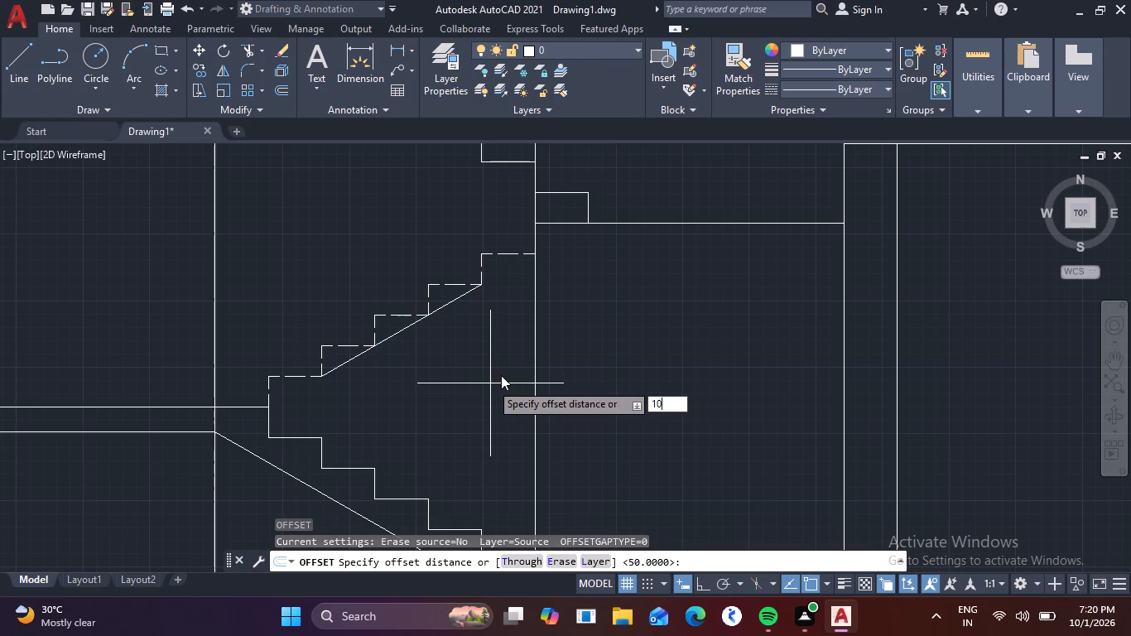
key("0")
key("Return")
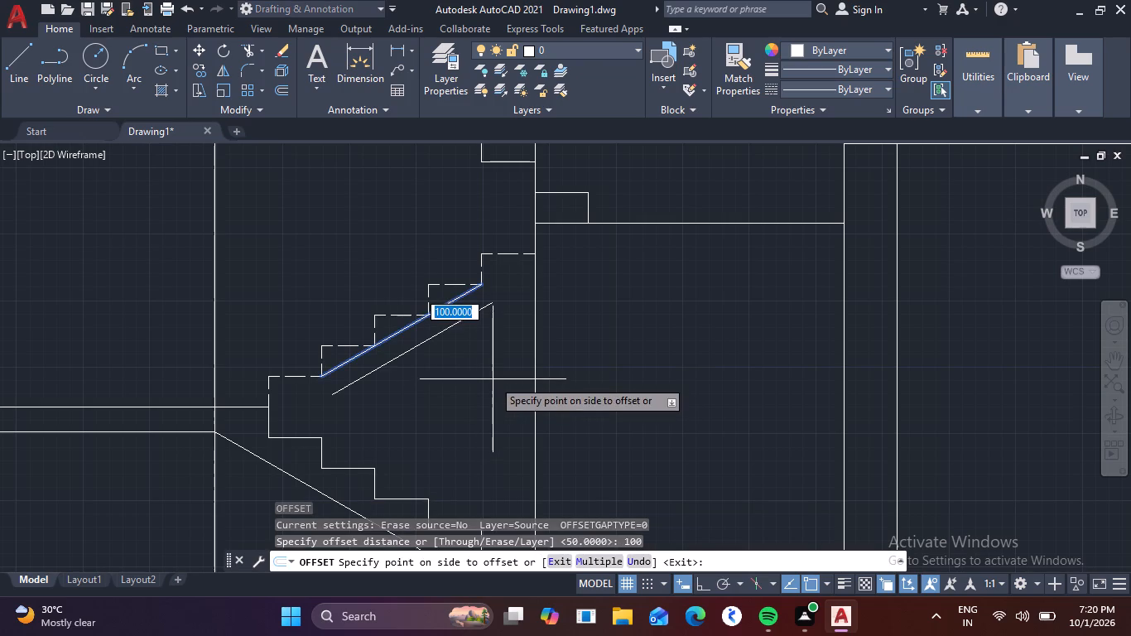
left_click(493, 379)
key("Escape")
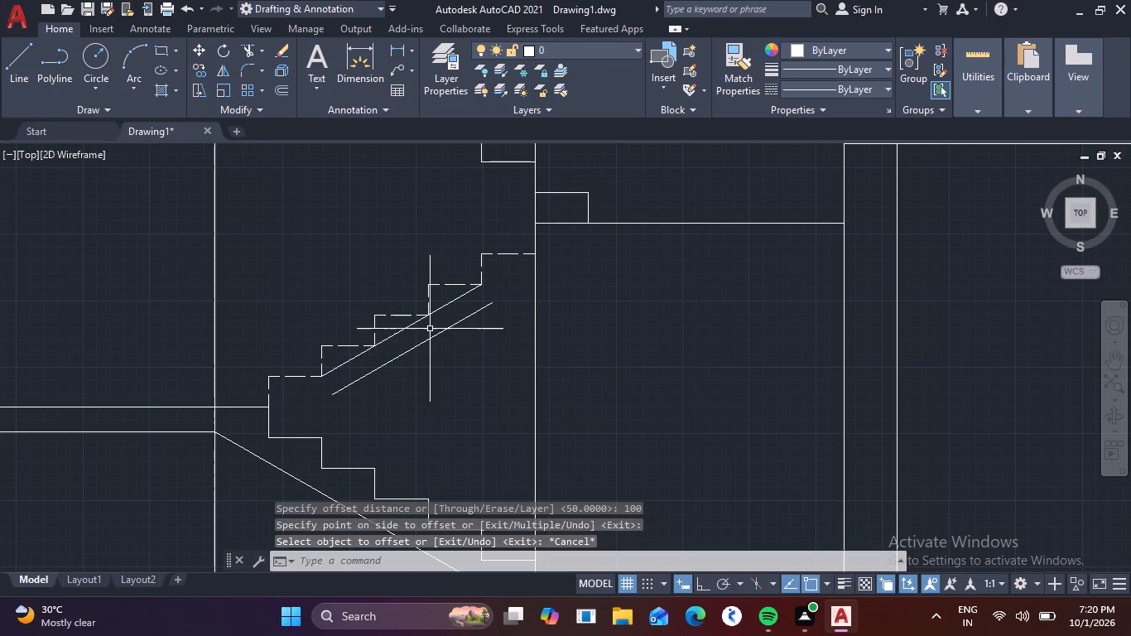
Erase the original sloping polyline that touches the dashed flight's step corners.
left_click(412, 322)
key("Delete")
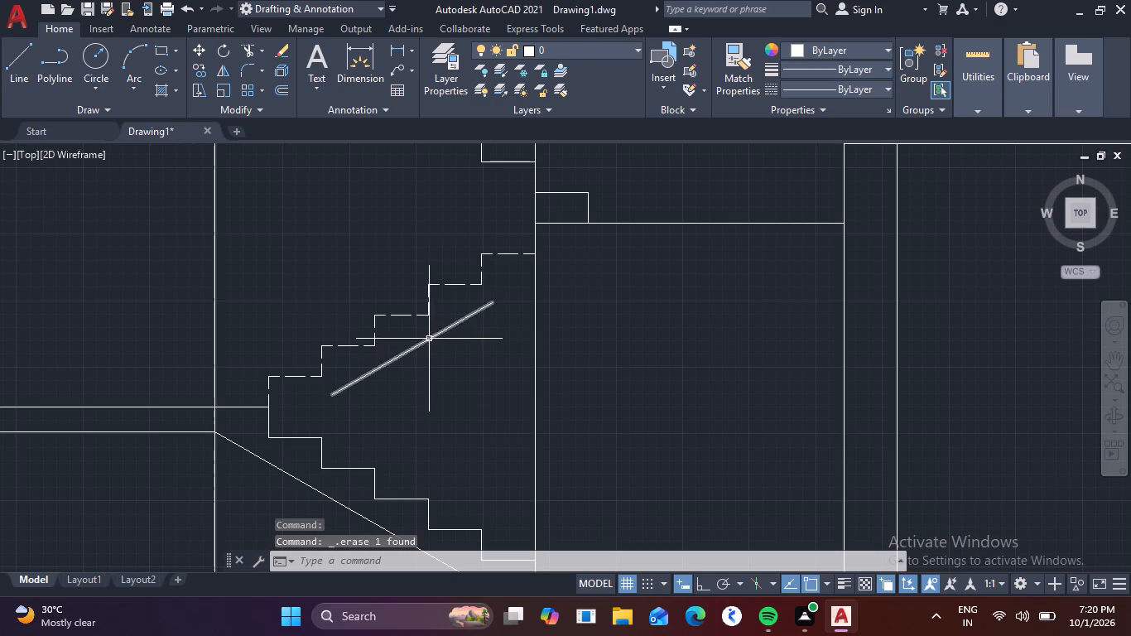
Extend both ends of the dashed flight's sloping underside, up to the vertical construction line and down to the lower landing's end riser.
key("e")
key("x")
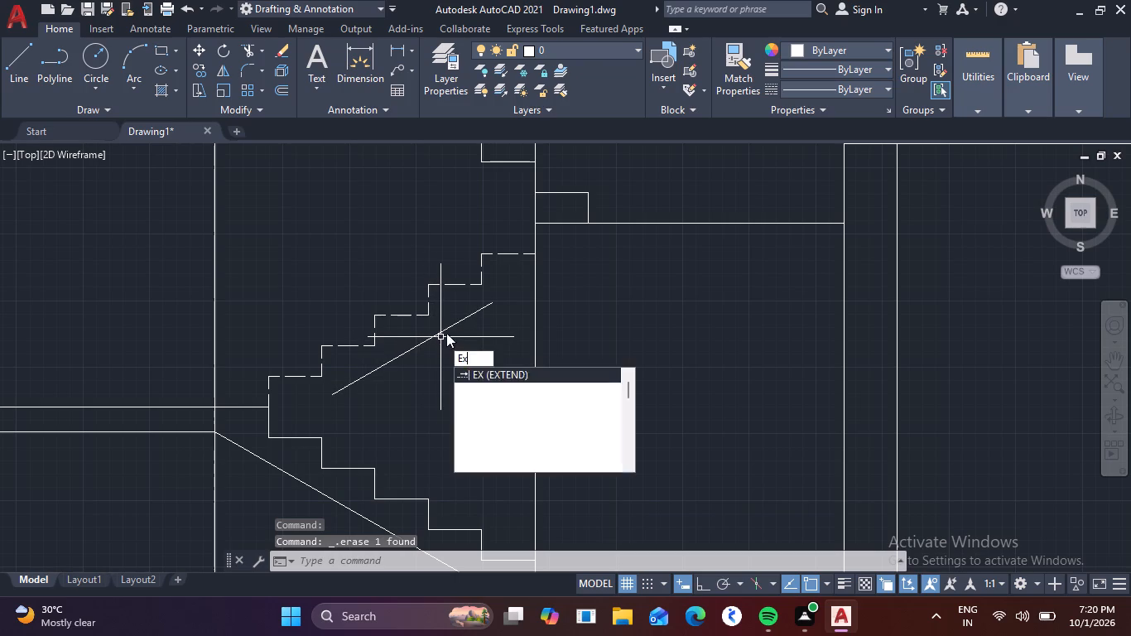
key("space")
left_click(482, 311)
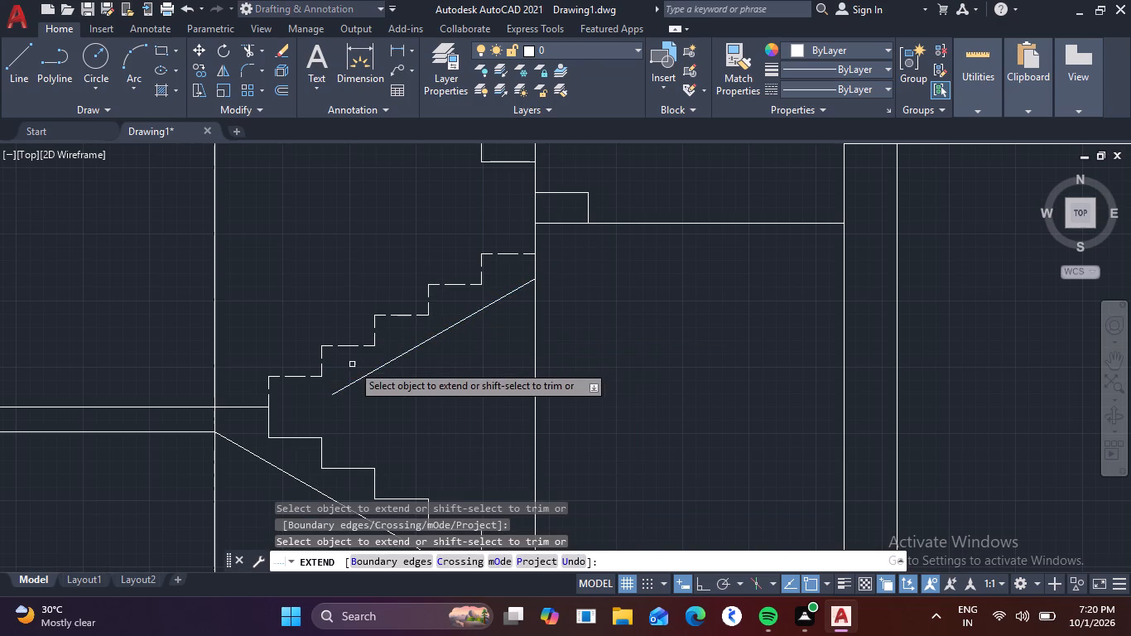
left_click(346, 386)
key("Escape")
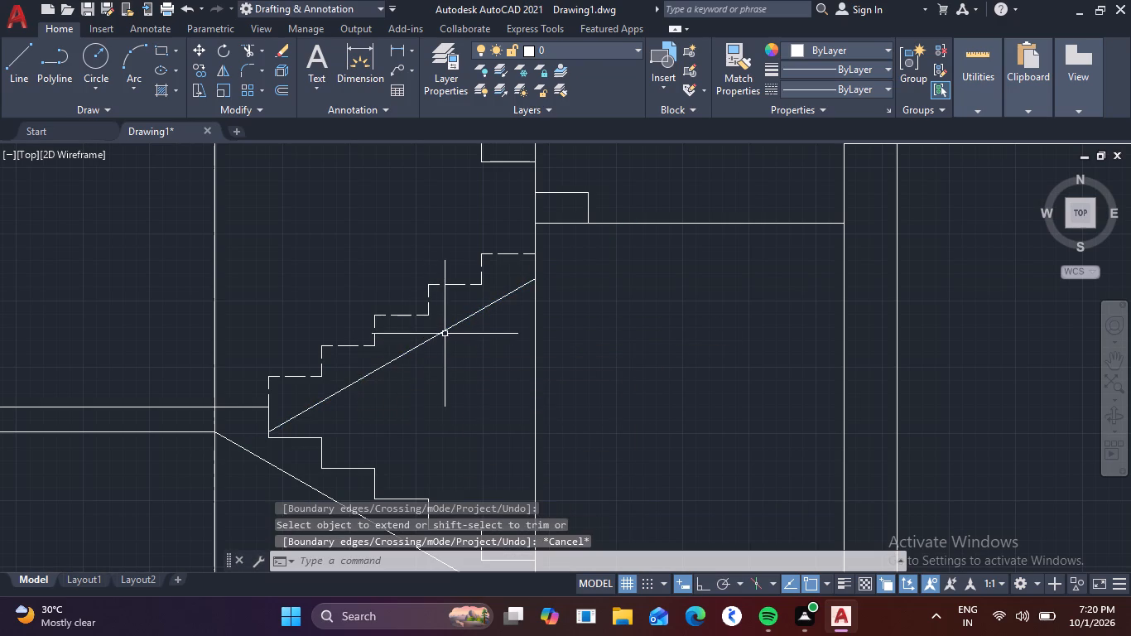
With Ortho on, draw a 250 mm horizontal line from the sloping underside's upper end, continuing vertically up to the horizontal landing line.
scroll(455, 323, "down", 1)
scroll(494, 297, "up", 2)
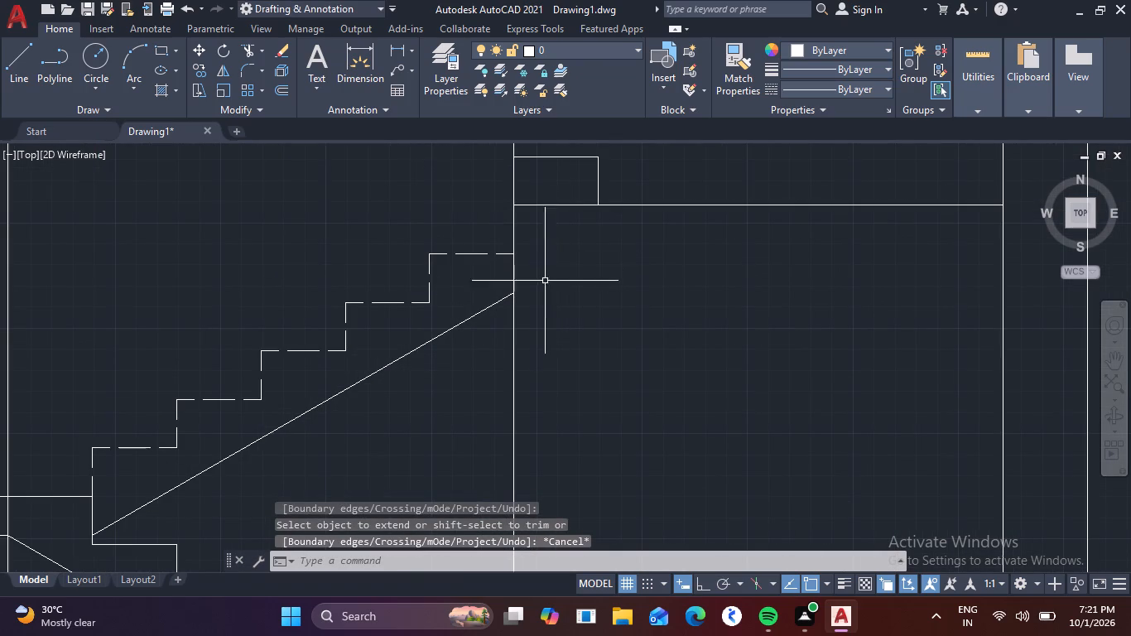
key("l")
key("space")
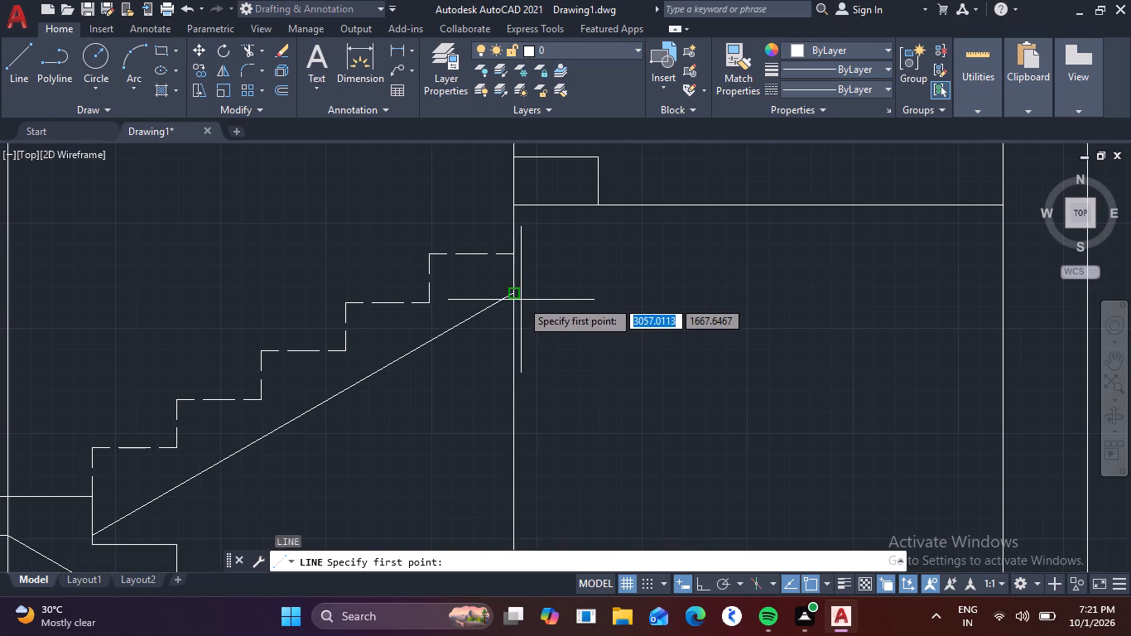
left_click(515, 296)
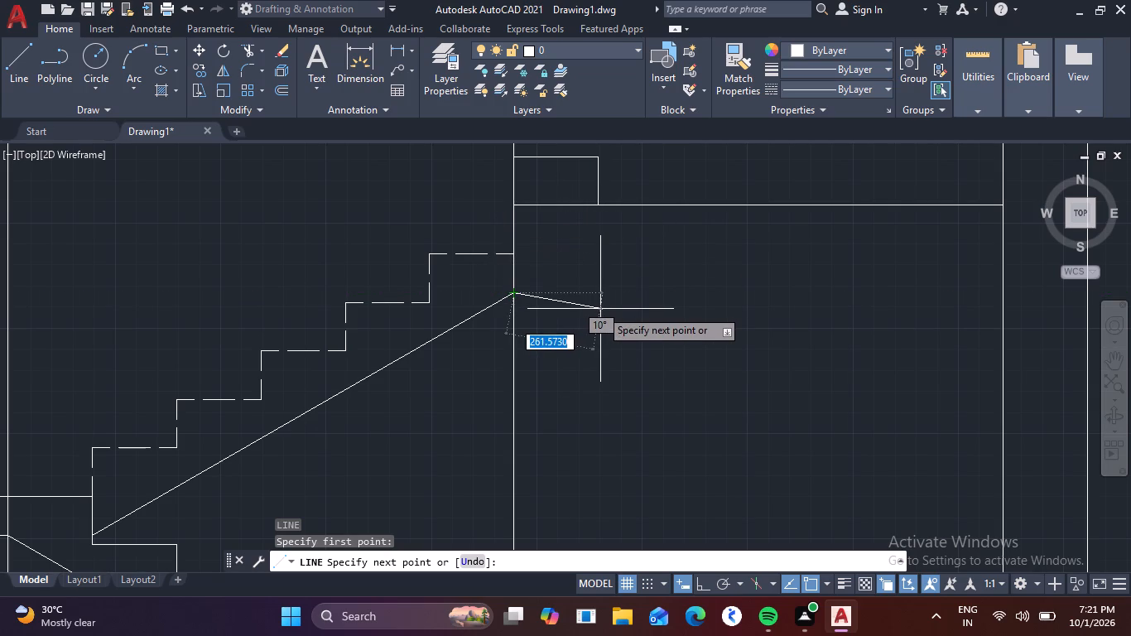
key("2")
key("5")
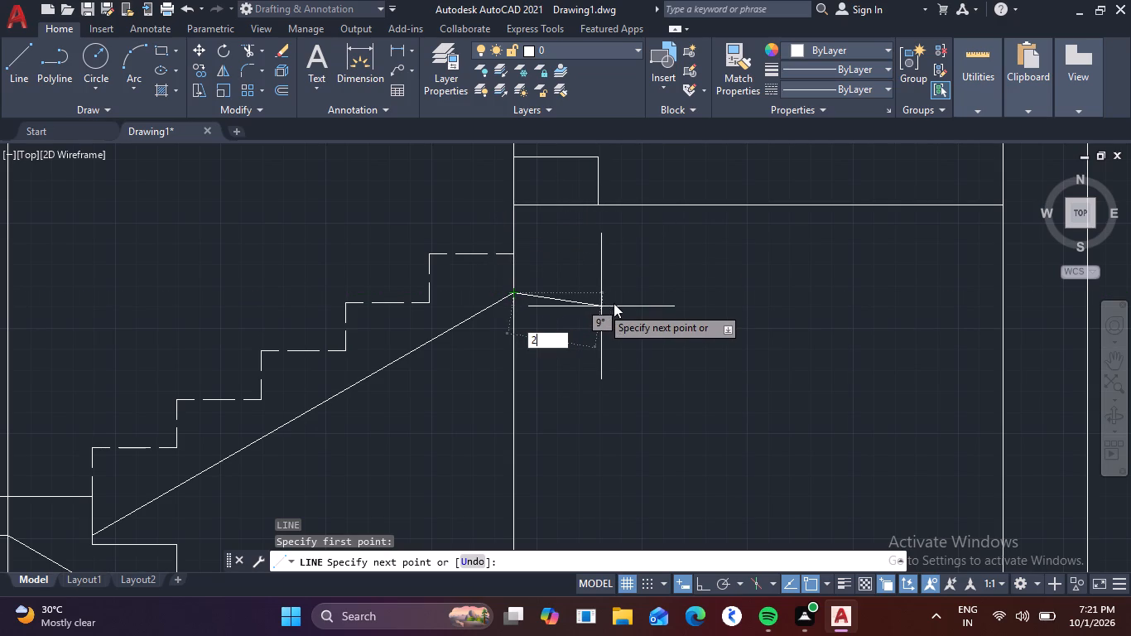
key("0")
key("Return")
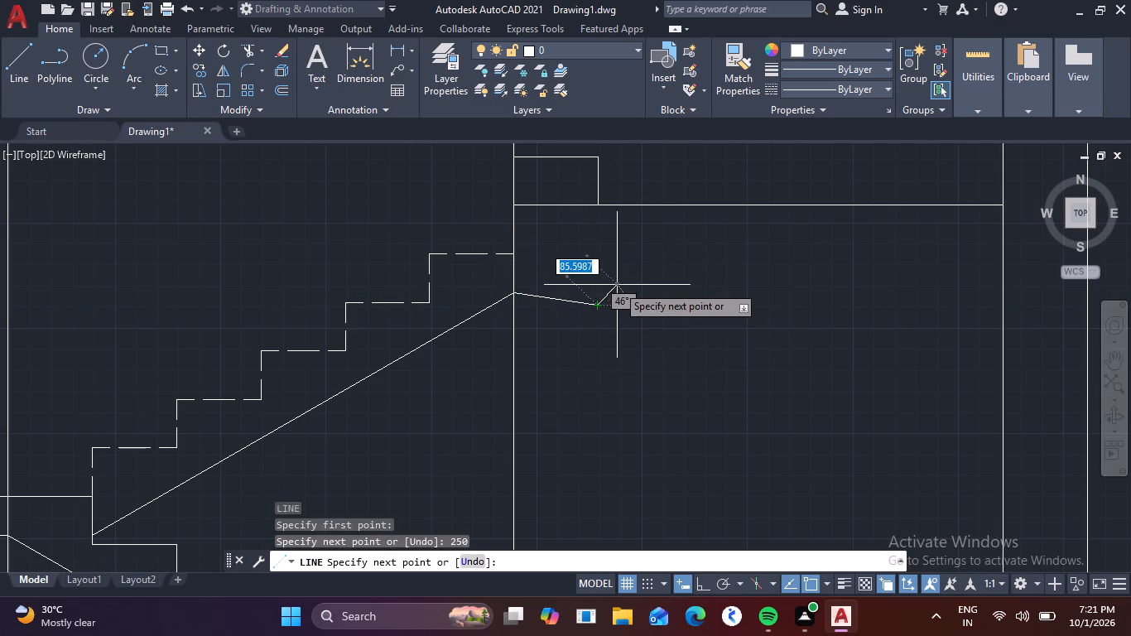
left_click(477, 561)
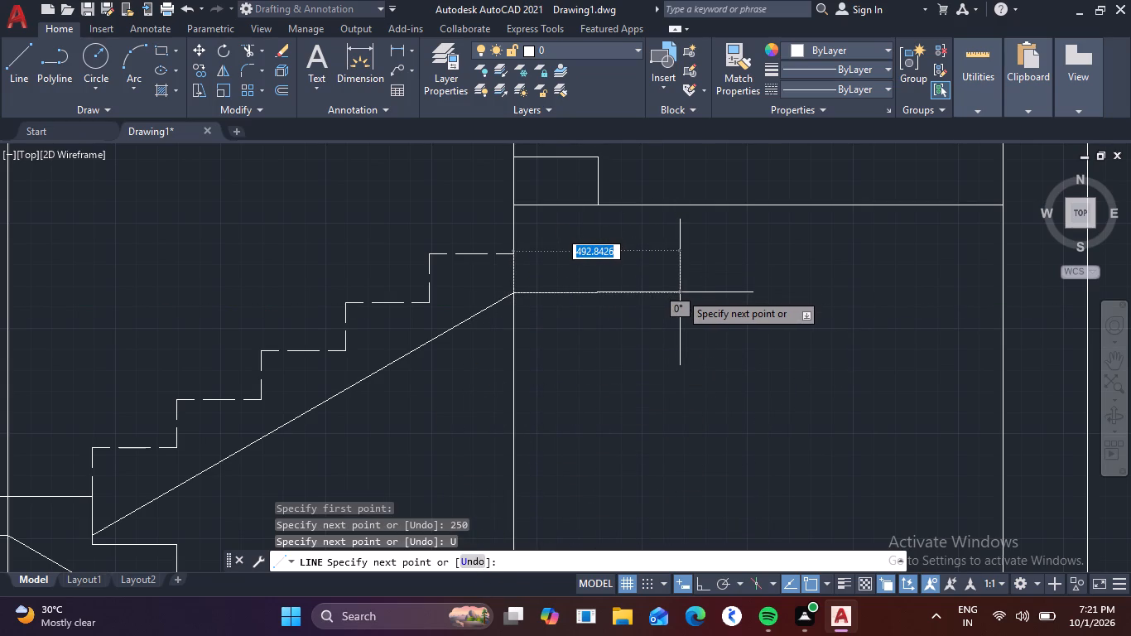
key("F8")
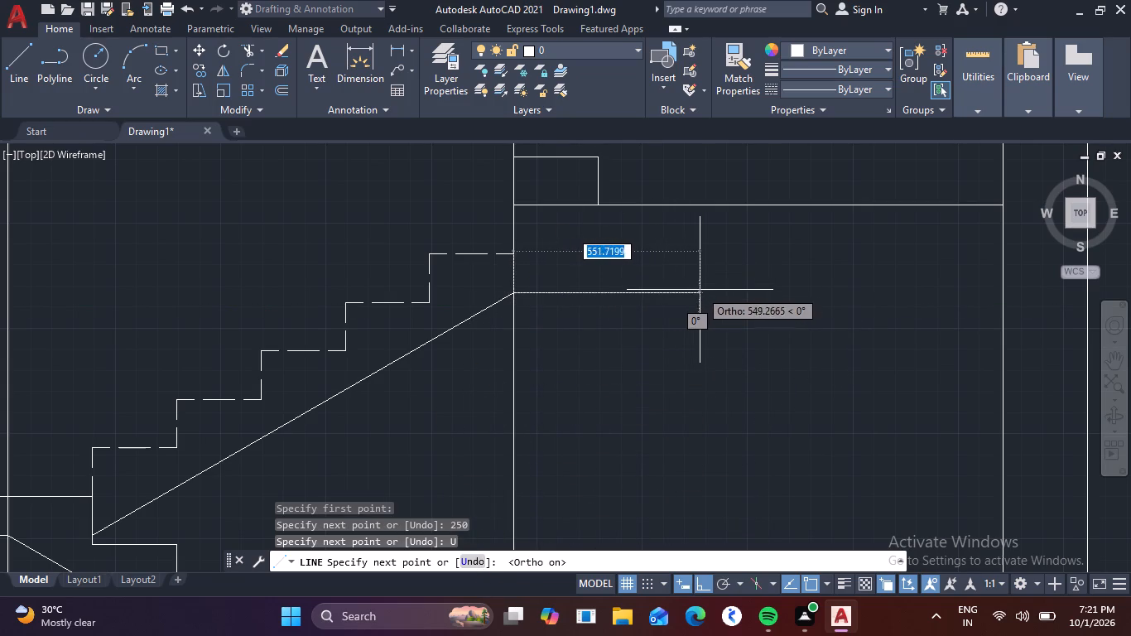
key("2")
key("5")
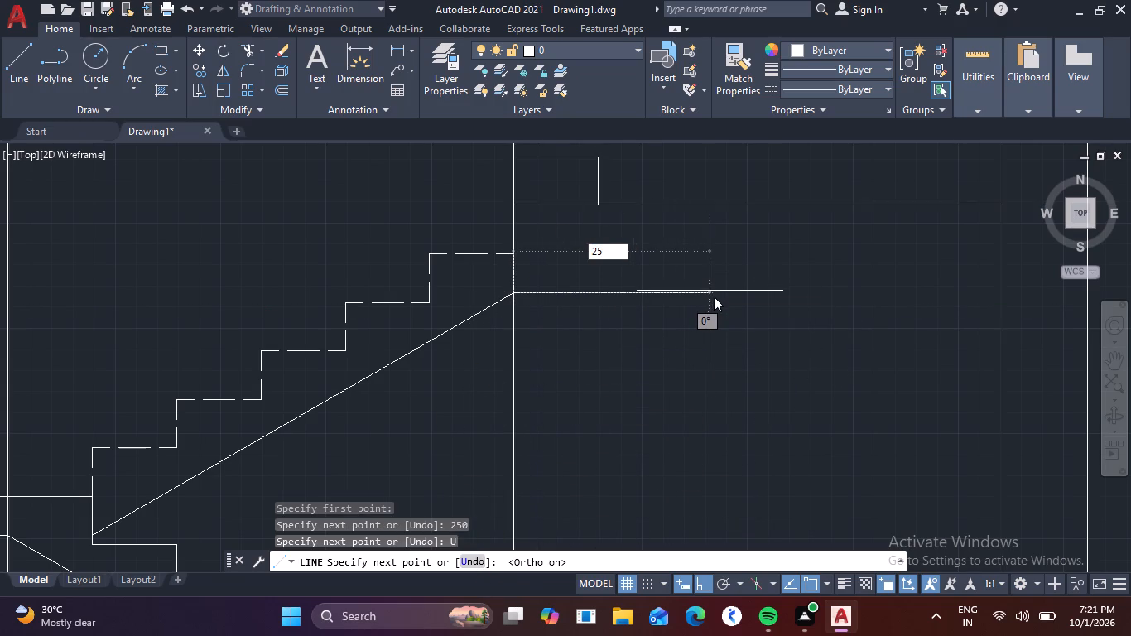
key("0")
key("Return")
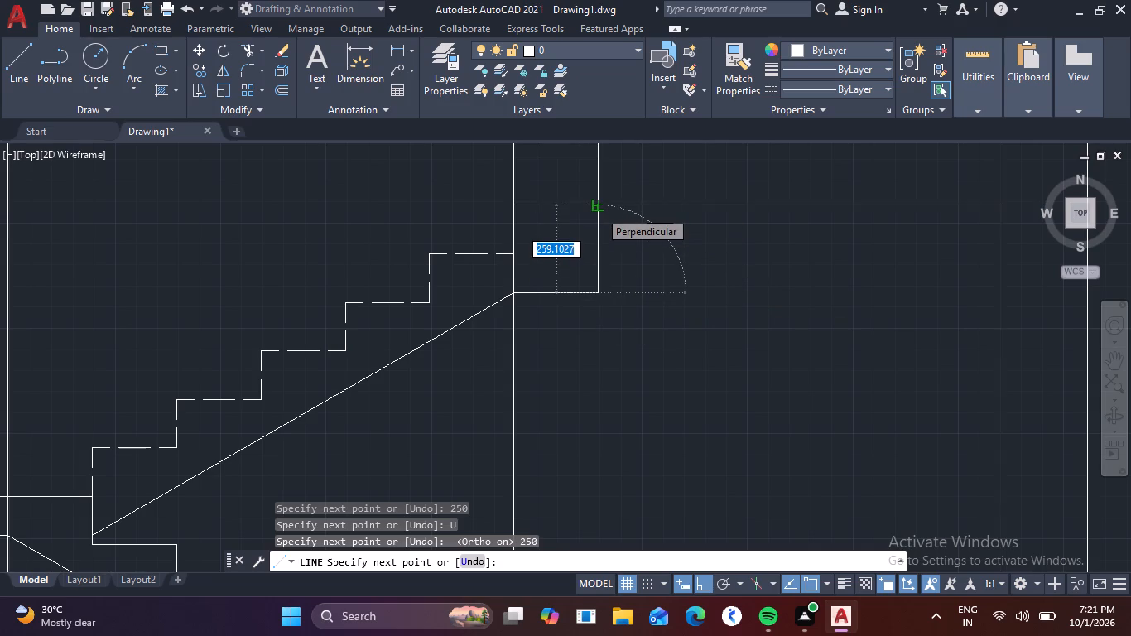
left_click(599, 210)
key("Escape")
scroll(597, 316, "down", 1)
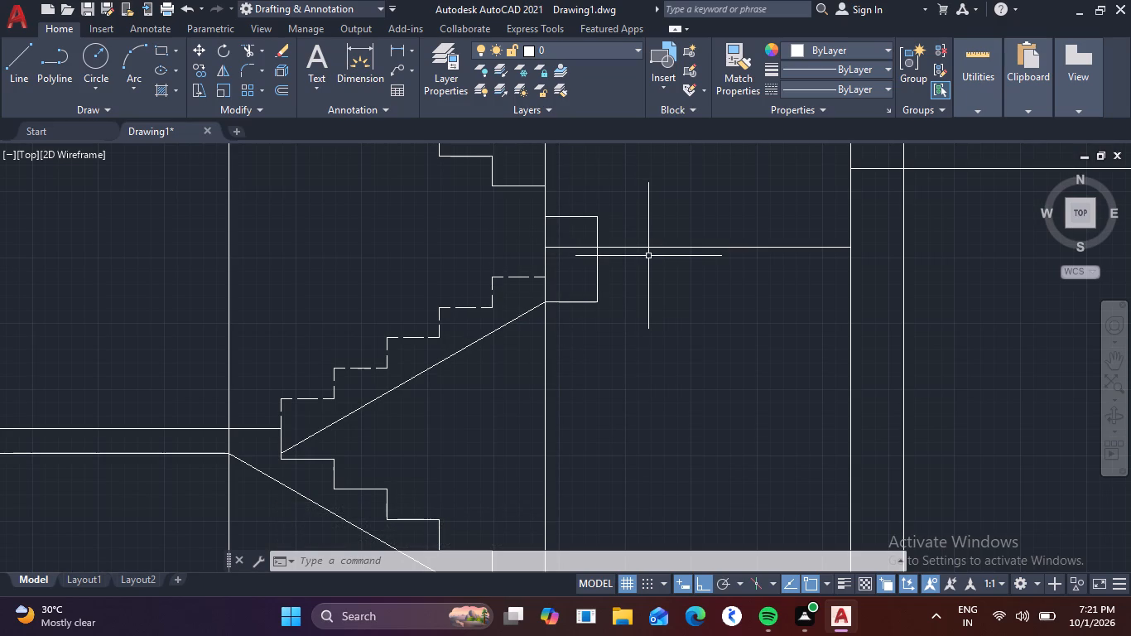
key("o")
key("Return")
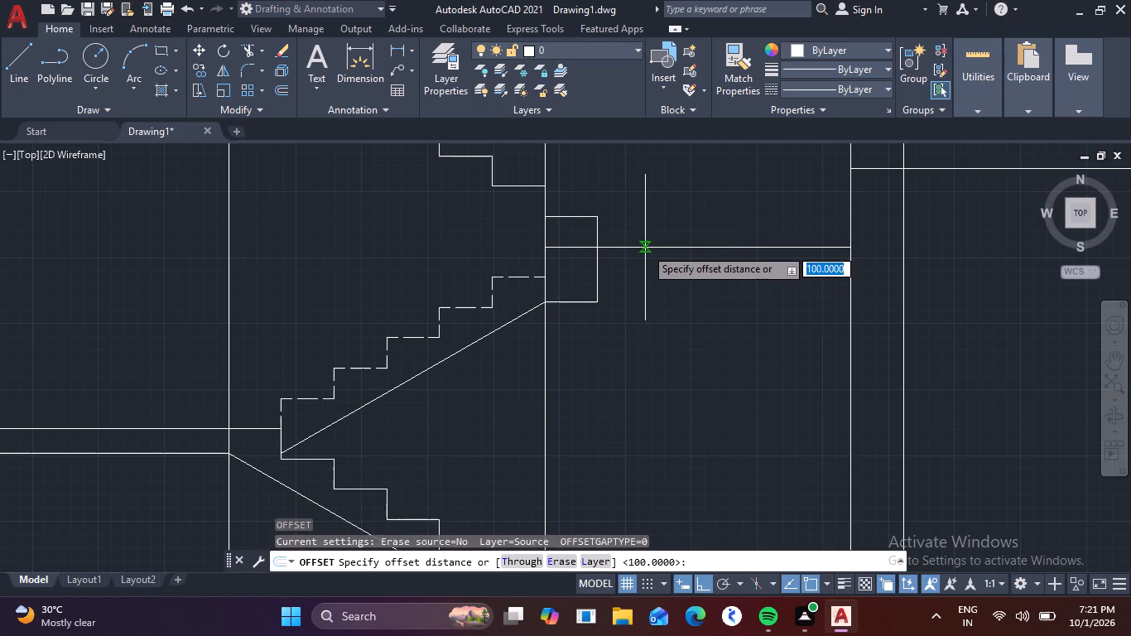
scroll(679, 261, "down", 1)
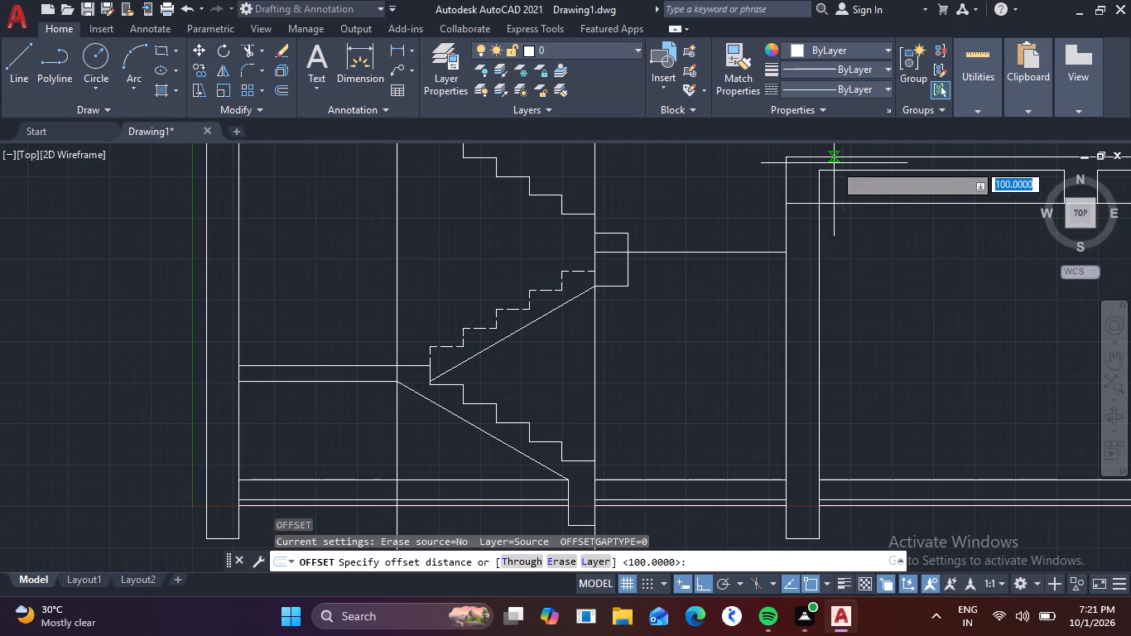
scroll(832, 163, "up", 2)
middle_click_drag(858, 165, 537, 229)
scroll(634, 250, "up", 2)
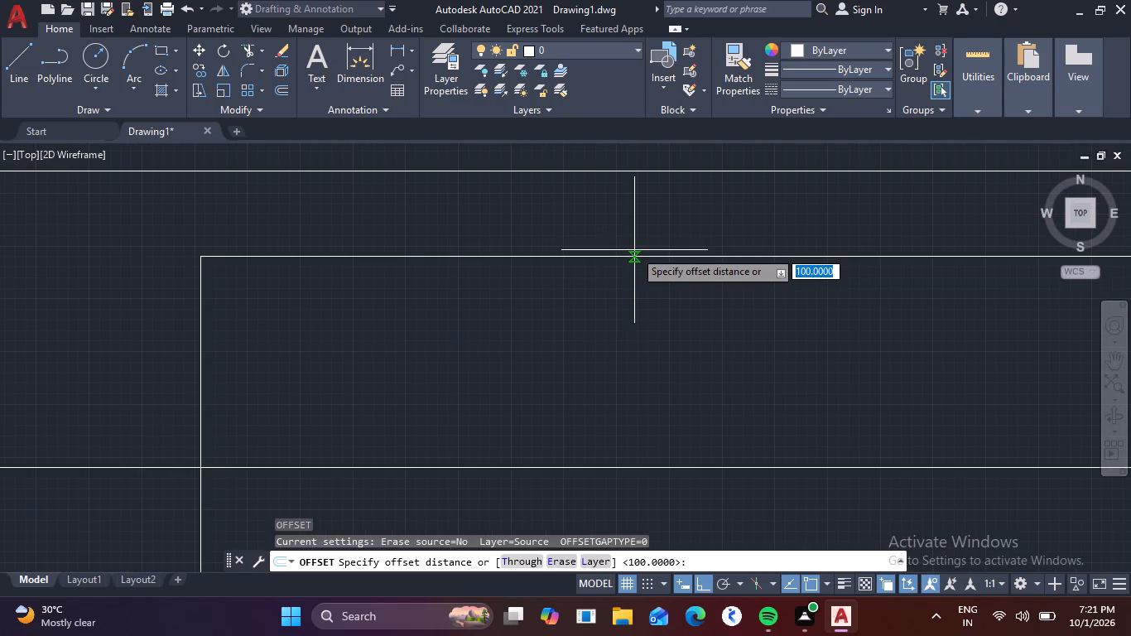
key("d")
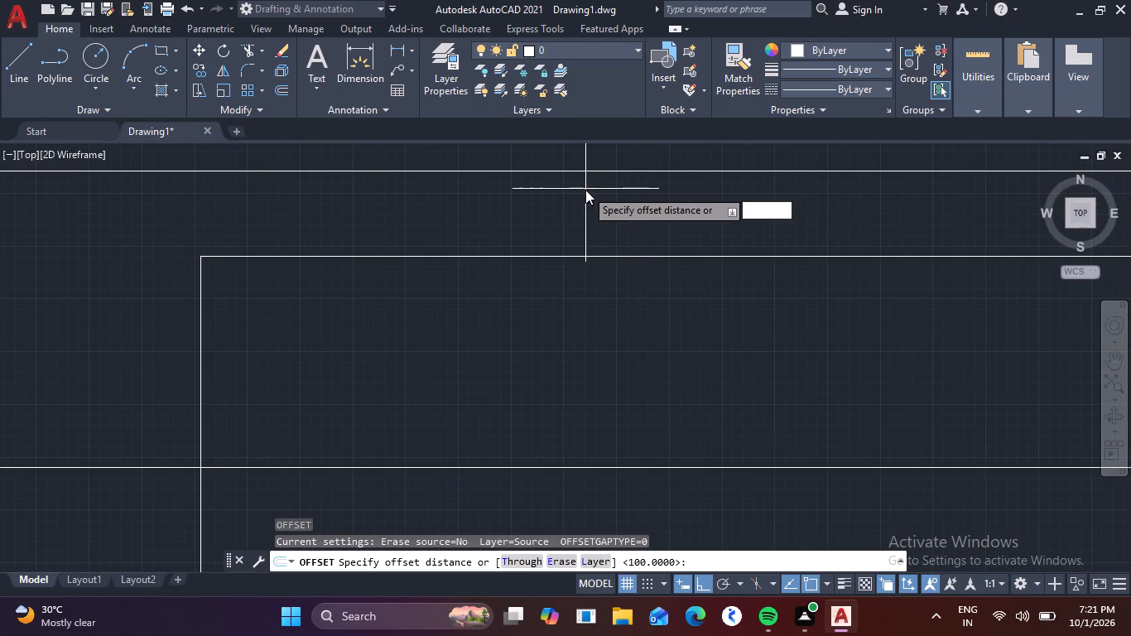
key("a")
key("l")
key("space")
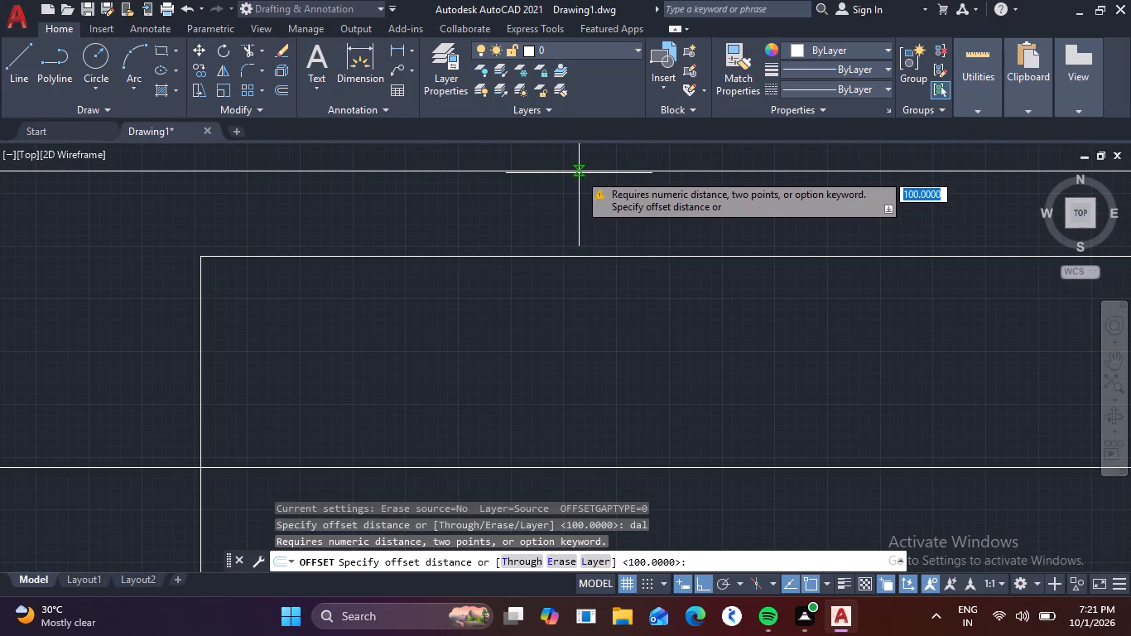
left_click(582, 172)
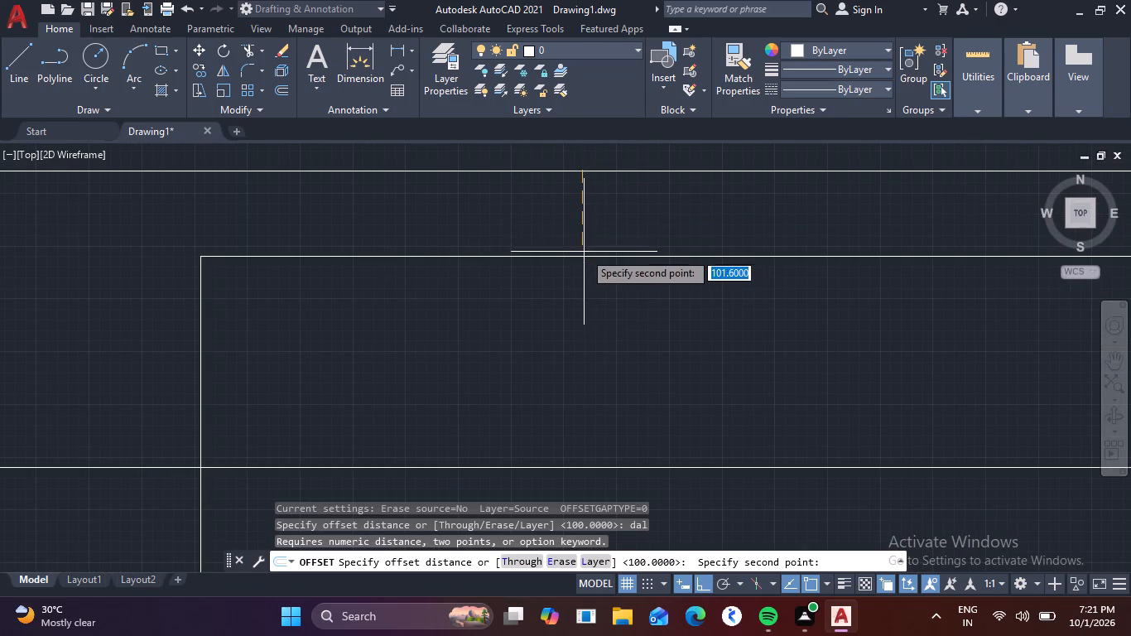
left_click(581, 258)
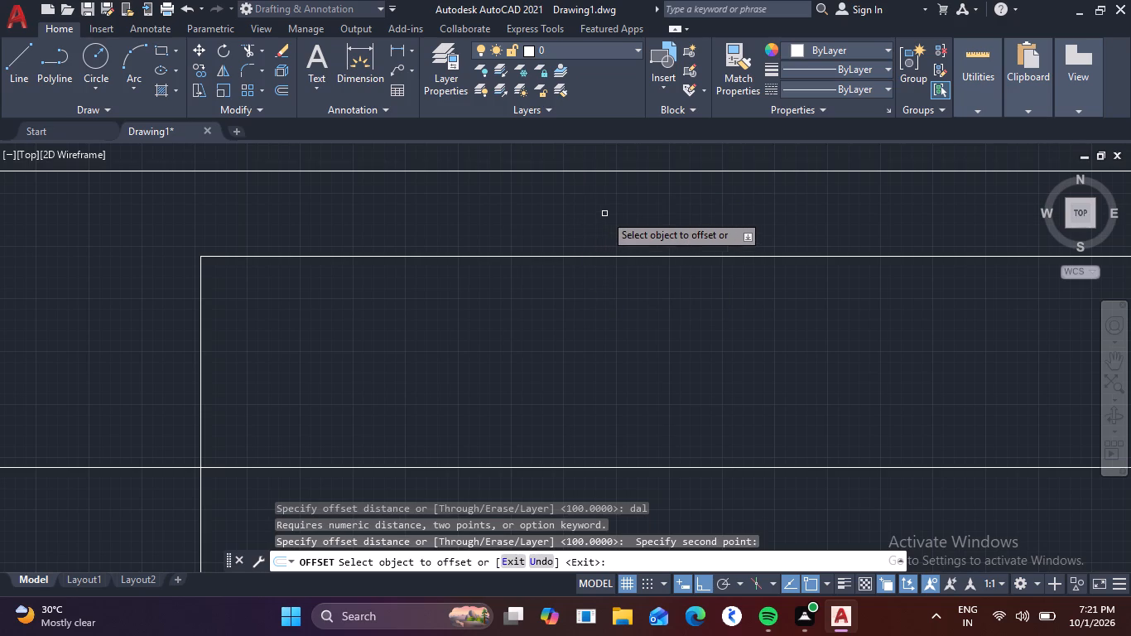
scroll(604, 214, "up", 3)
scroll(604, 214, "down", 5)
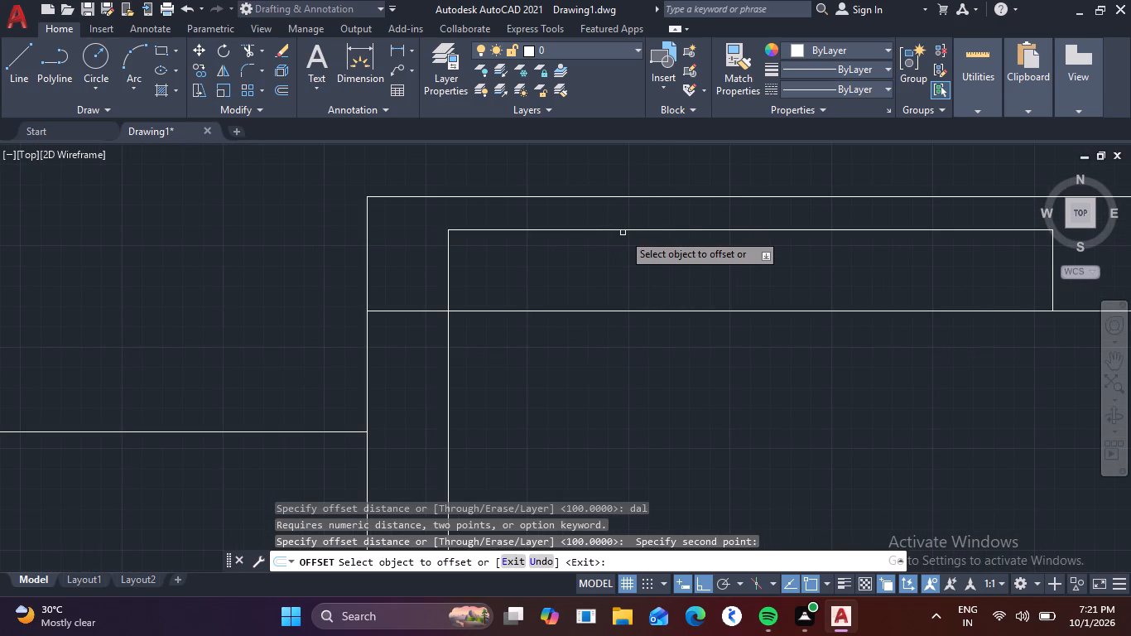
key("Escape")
Add an aligned dimension between the adjoining slab's top line and the parallel line beneath it, placed beside the slab's outer edge.
key("d")
key("a")
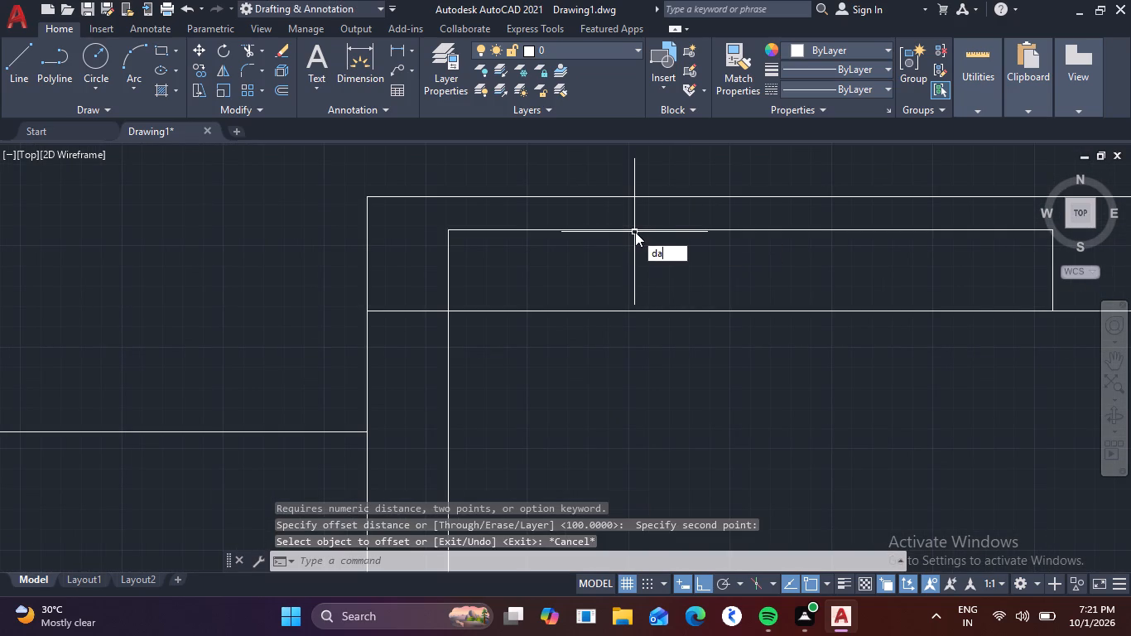
key("l")
key("space")
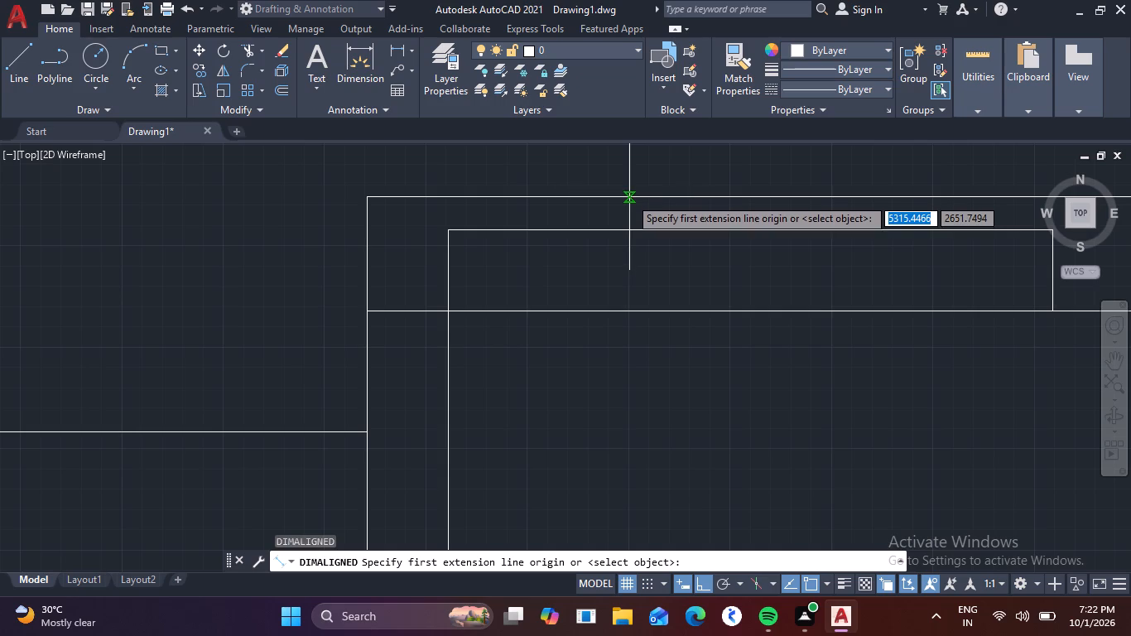
left_click(629, 197)
left_click(628, 230)
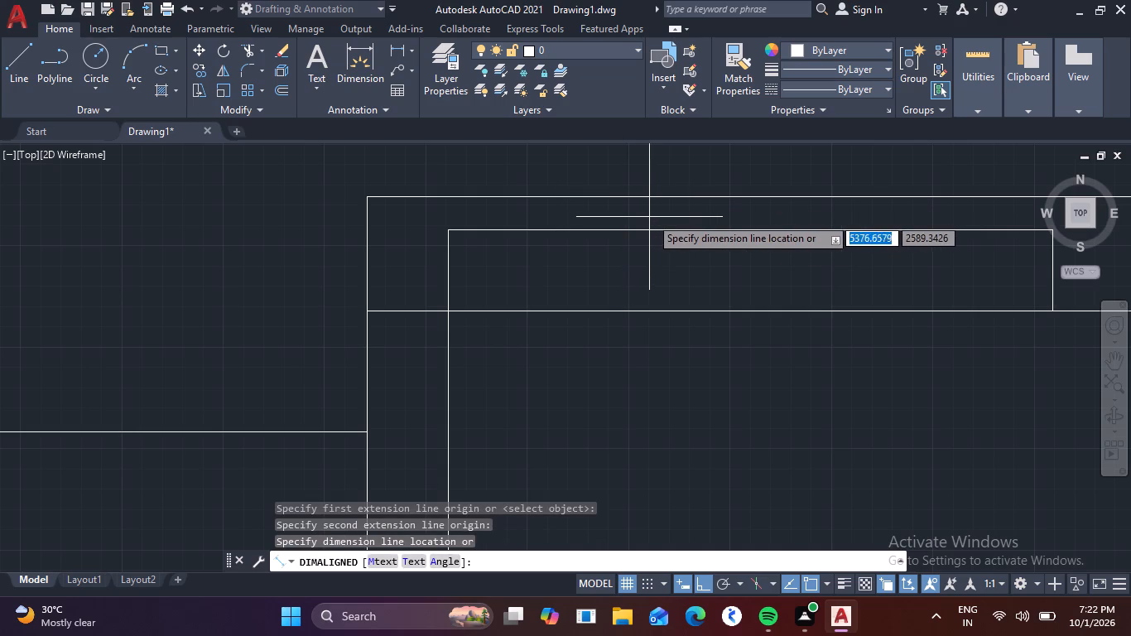
left_click(321, 230)
scroll(317, 214, "up", 7)
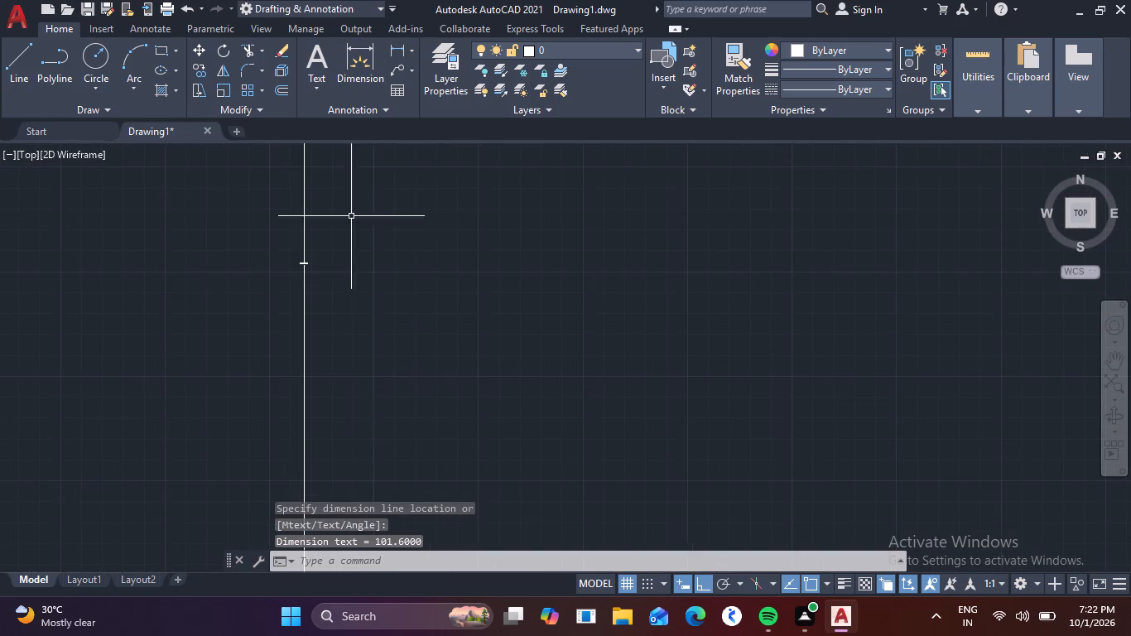
scroll(347, 243, "up", 4)
middle_click_drag(349, 272, 445, 239)
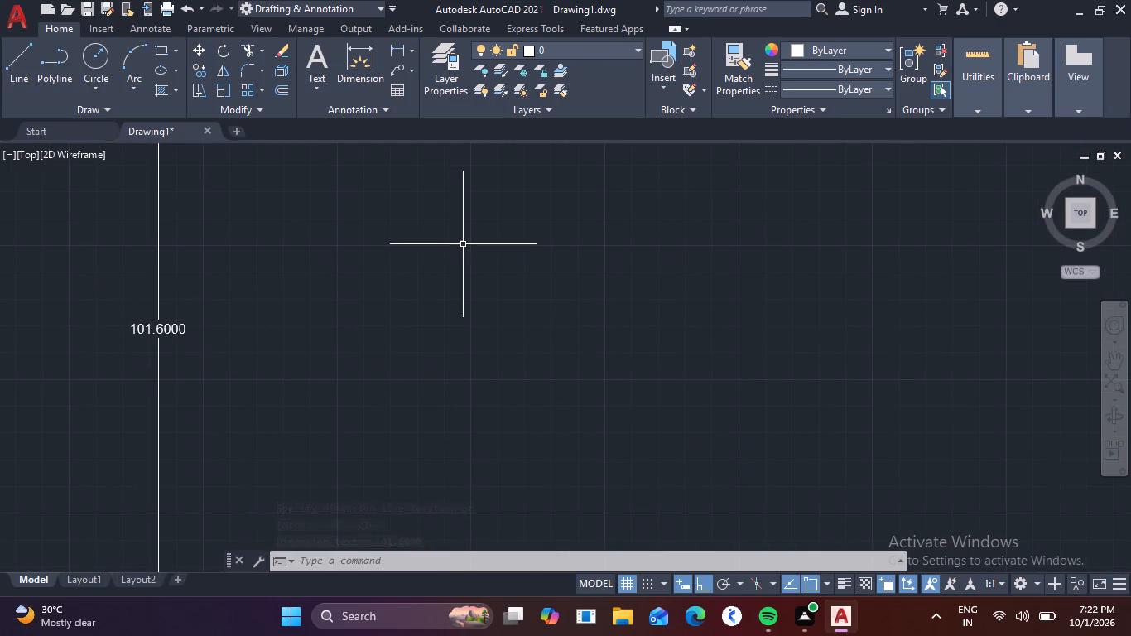
Modify the Standard dimension style to a linear precision of 0 and a text height of 5.
key("d")
key("space")
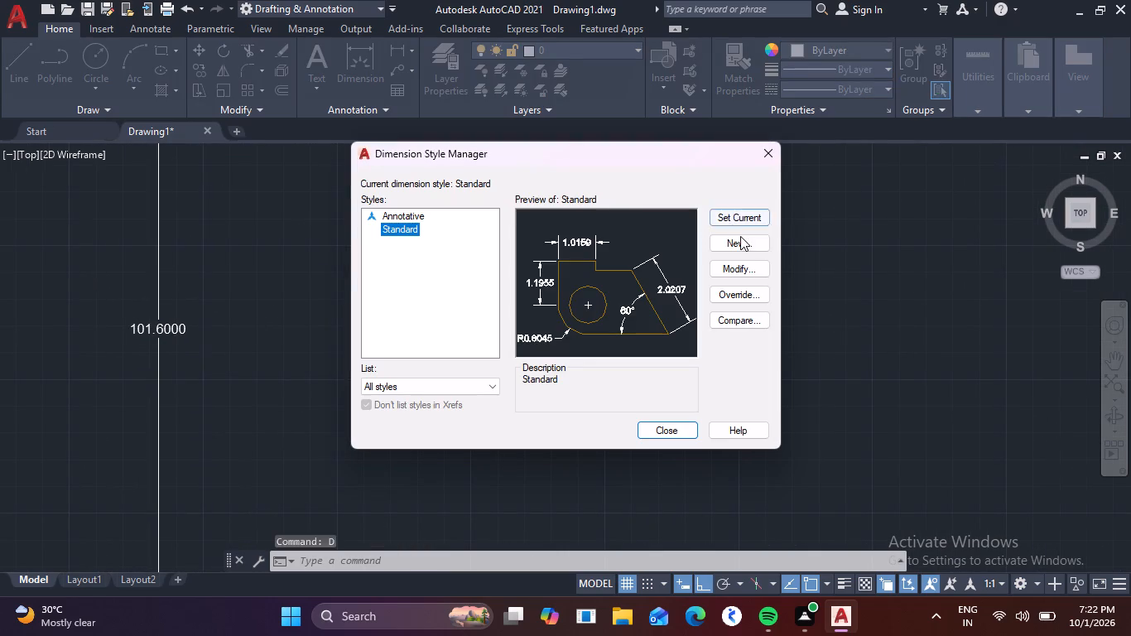
left_click(721, 282)
left_click(729, 276)
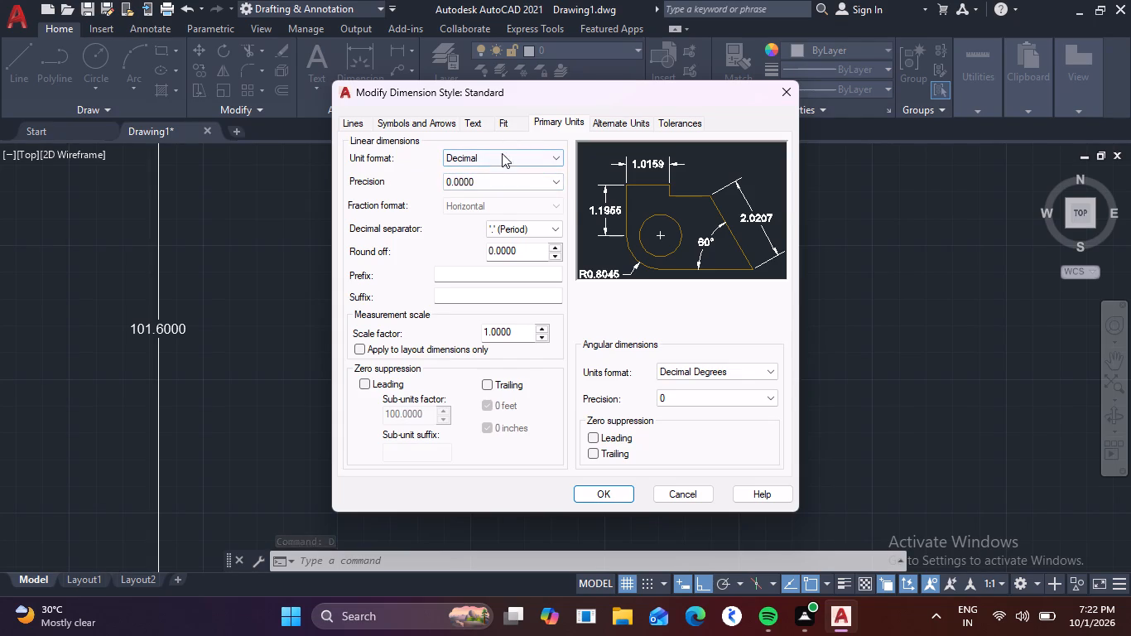
left_click(511, 157)
left_click(509, 161)
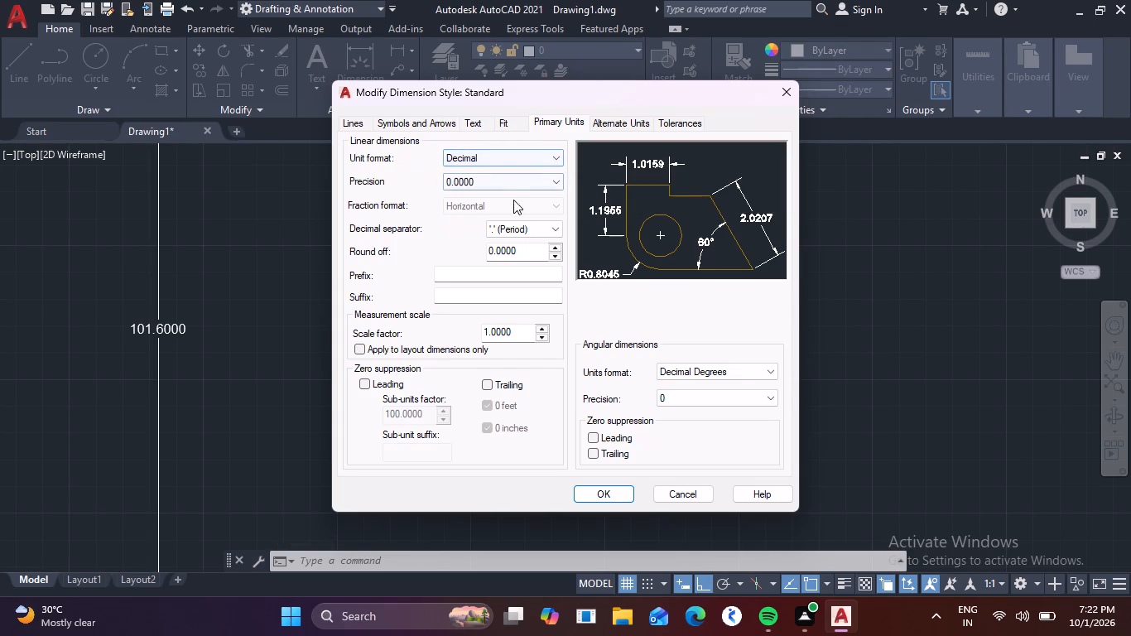
left_click(516, 185)
left_click(505, 194)
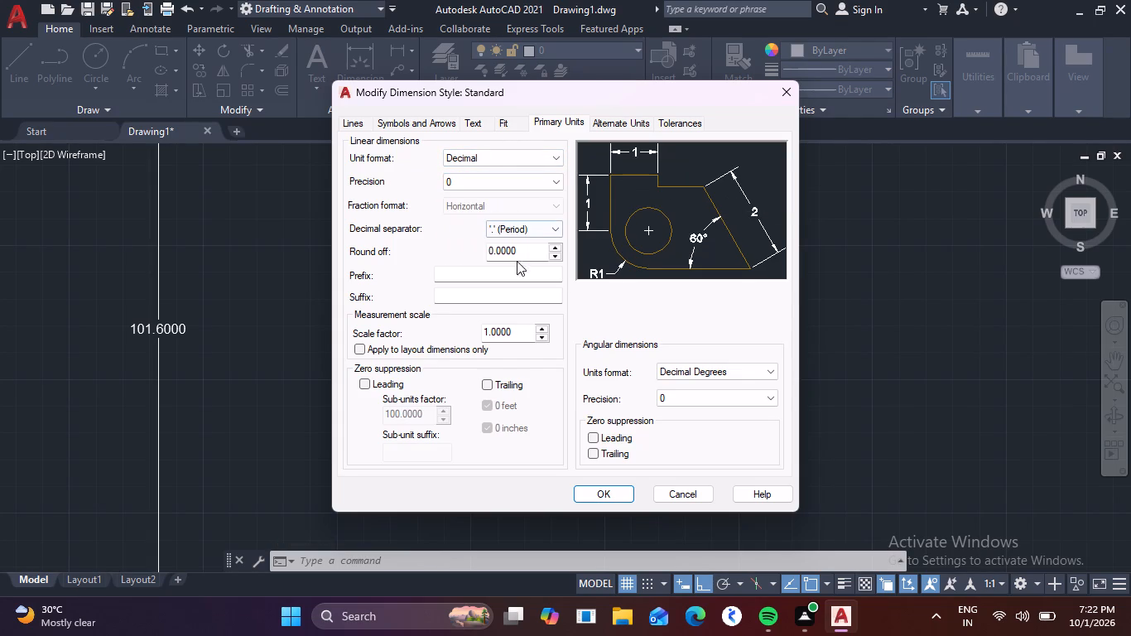
left_click(478, 125)
left_click_drag(541, 238, 402, 266)
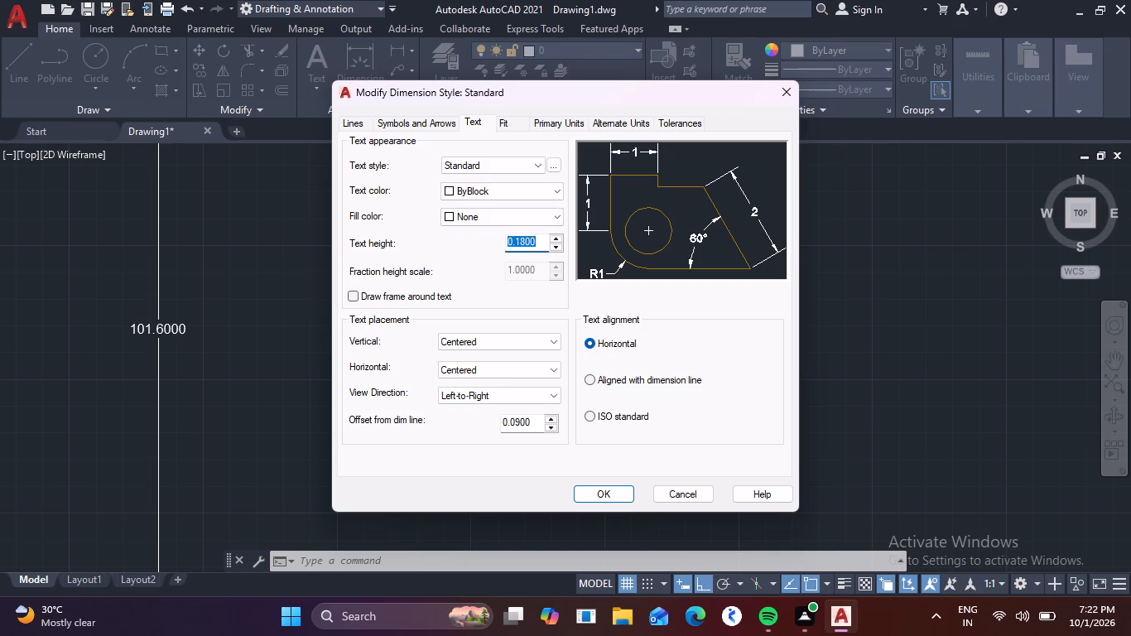
left_click_drag(402, 266, 395, 267)
key("5")
key("Return")
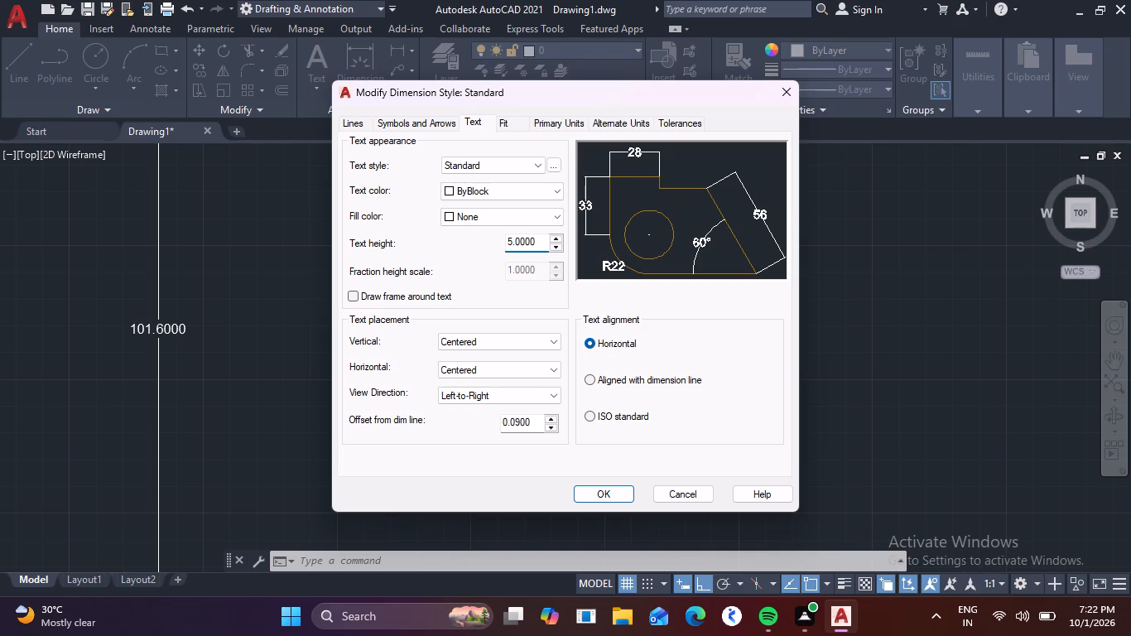
left_click(604, 494)
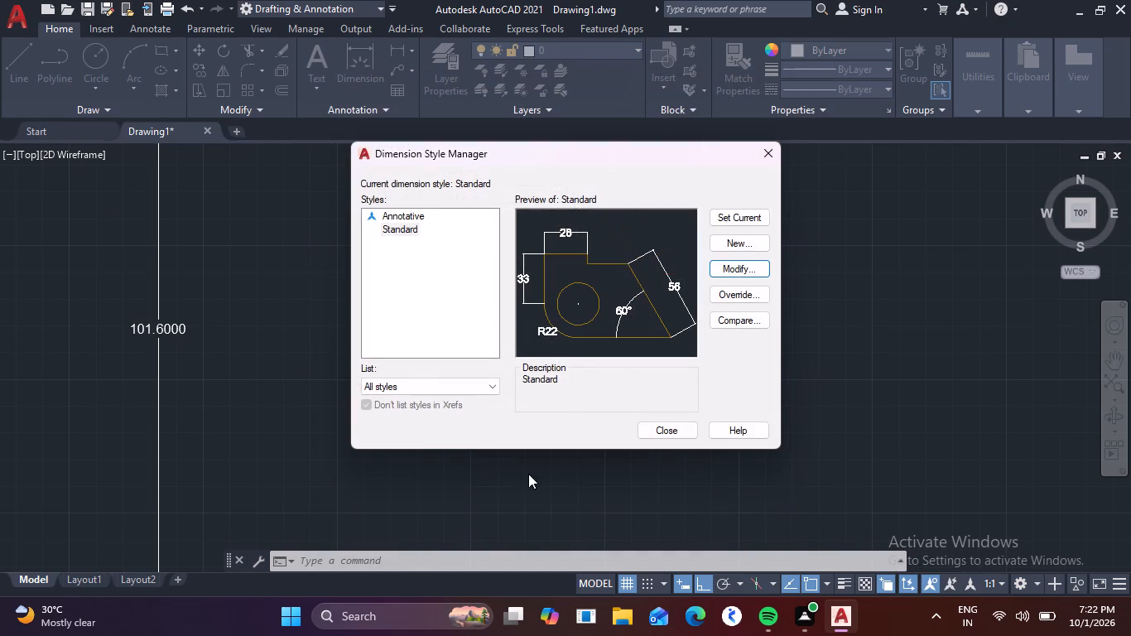
left_click(670, 428)
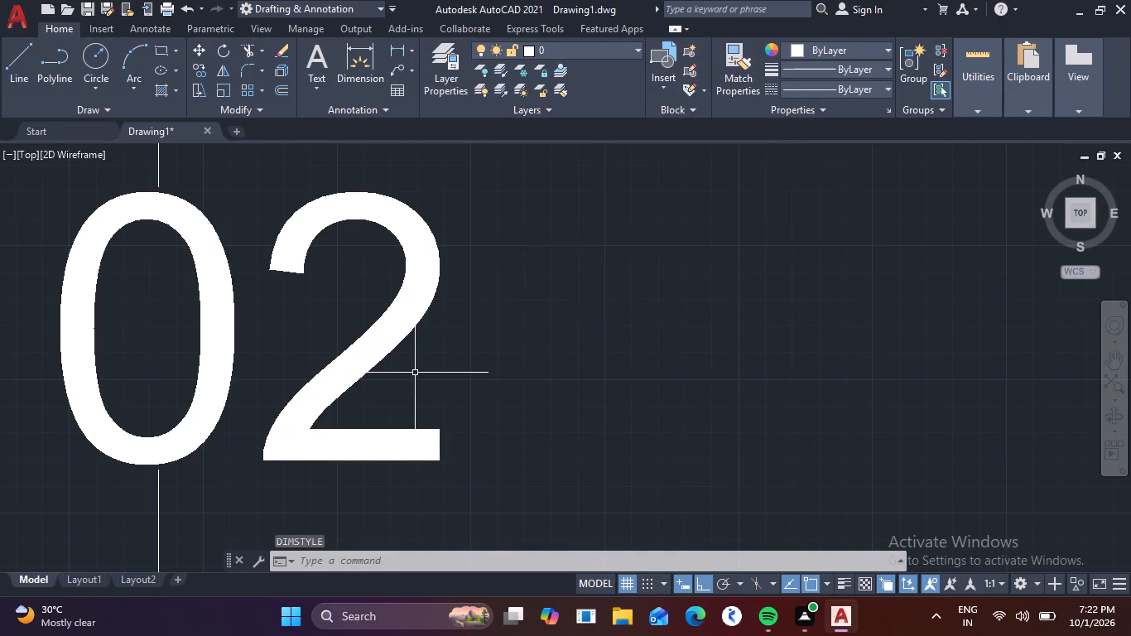
Examine the staircase section, comparing the upper landing line's level with the adjoining slab and beams.
scroll(416, 370, "down", 4)
scroll(514, 342, "down", 4)
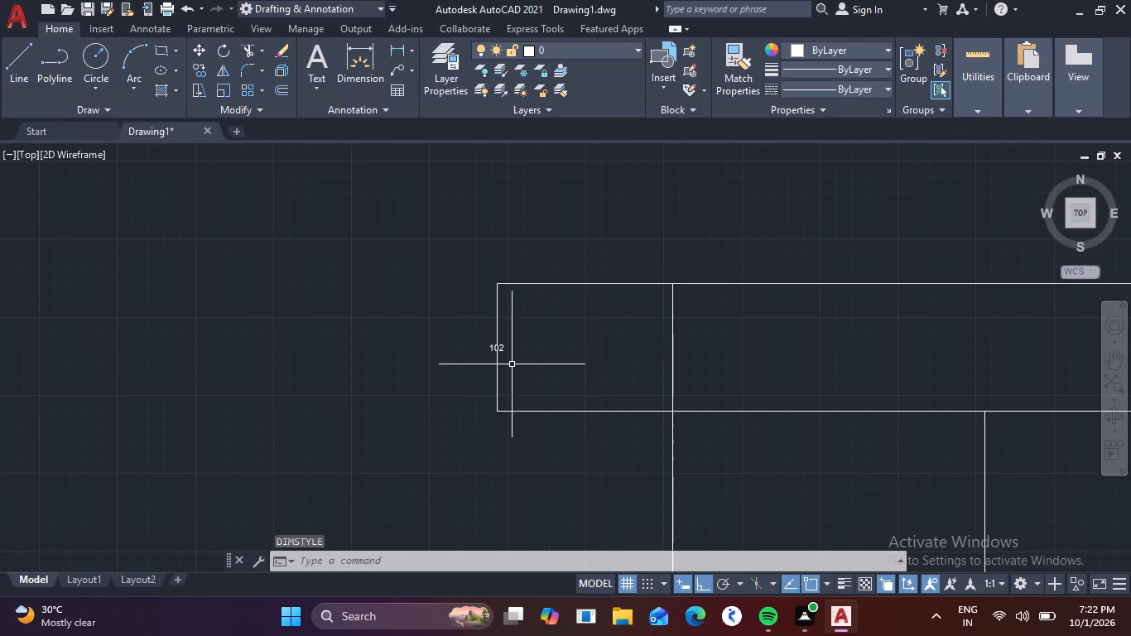
scroll(512, 364, "down", 1)
middle_click_drag(431, 369, 697, 306)
scroll(673, 304, "down", 2)
middle_click_drag(393, 312, 541, 272)
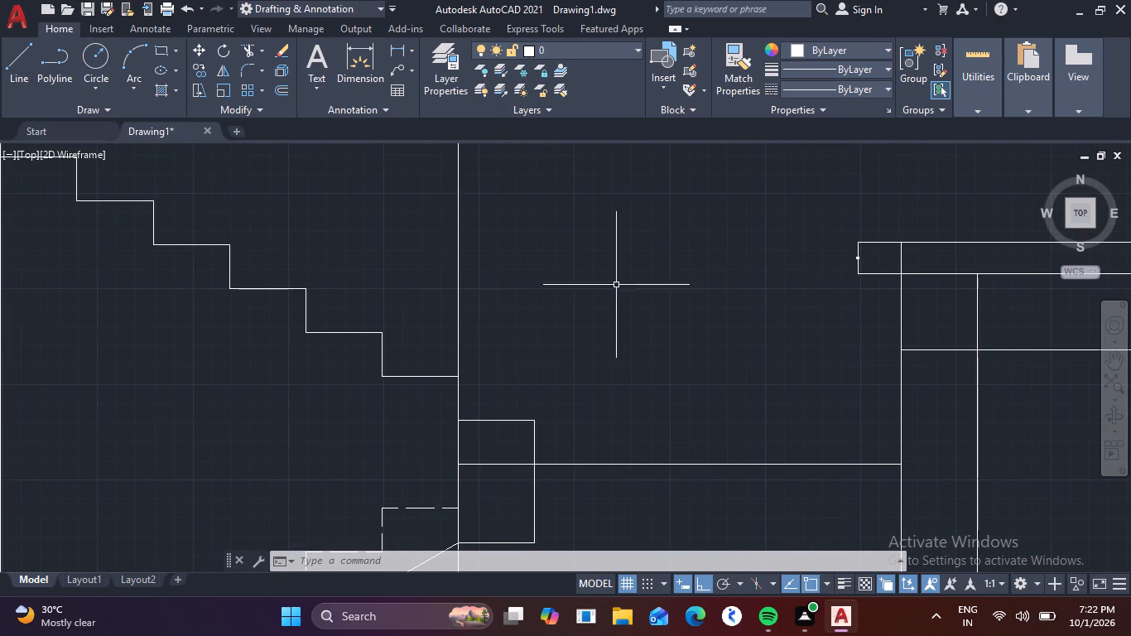
scroll(801, 331, "down", 1)
scroll(904, 358, "down", 4)
scroll(876, 395, "up", 5)
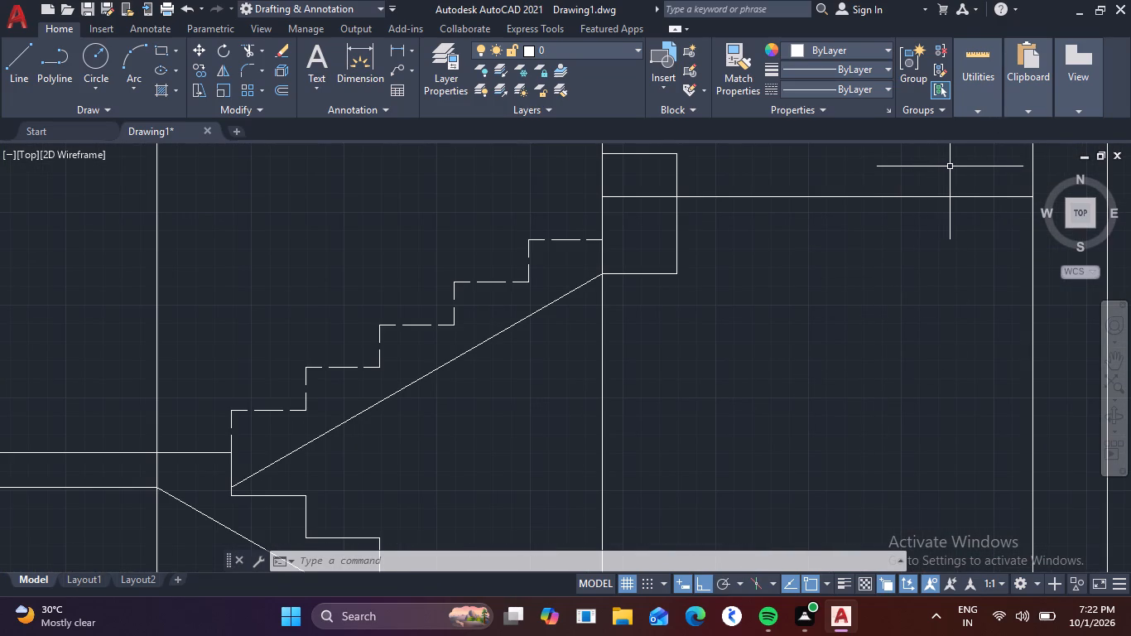
scroll(947, 162, "down", 5)
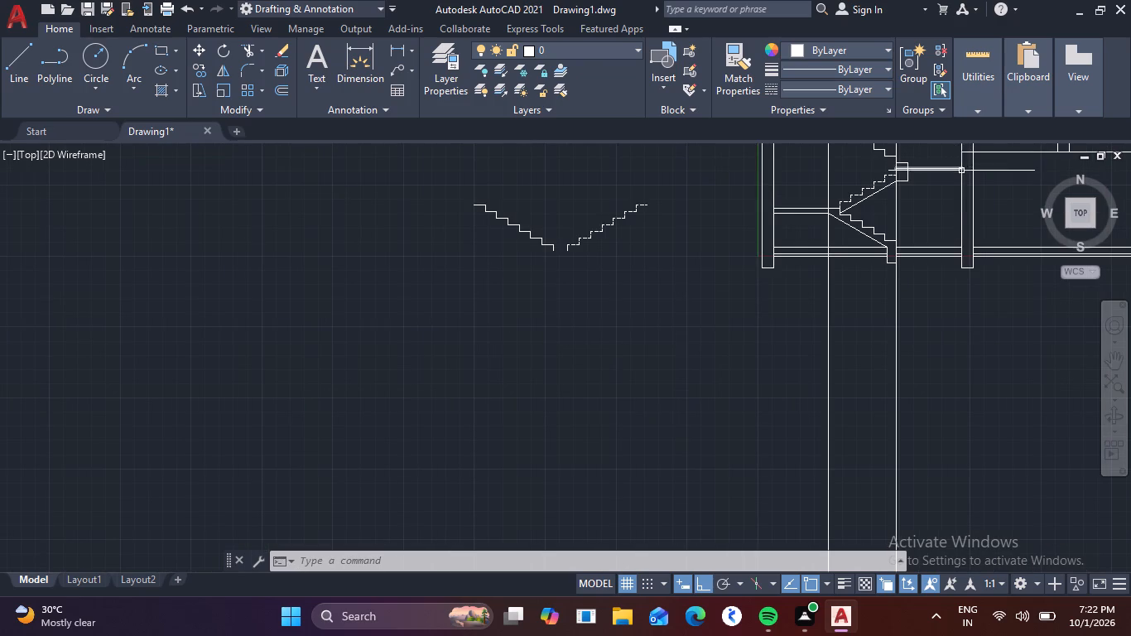
middle_click_drag(940, 205, 879, 277)
scroll(885, 243, "up", 2)
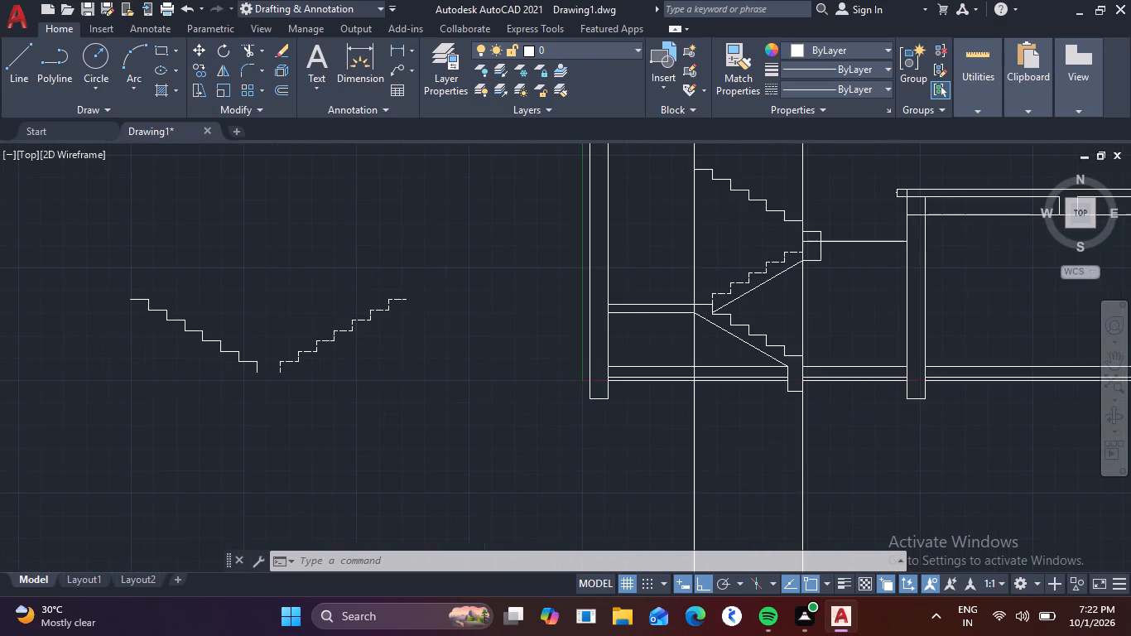
middle_click_drag(865, 269, 724, 342)
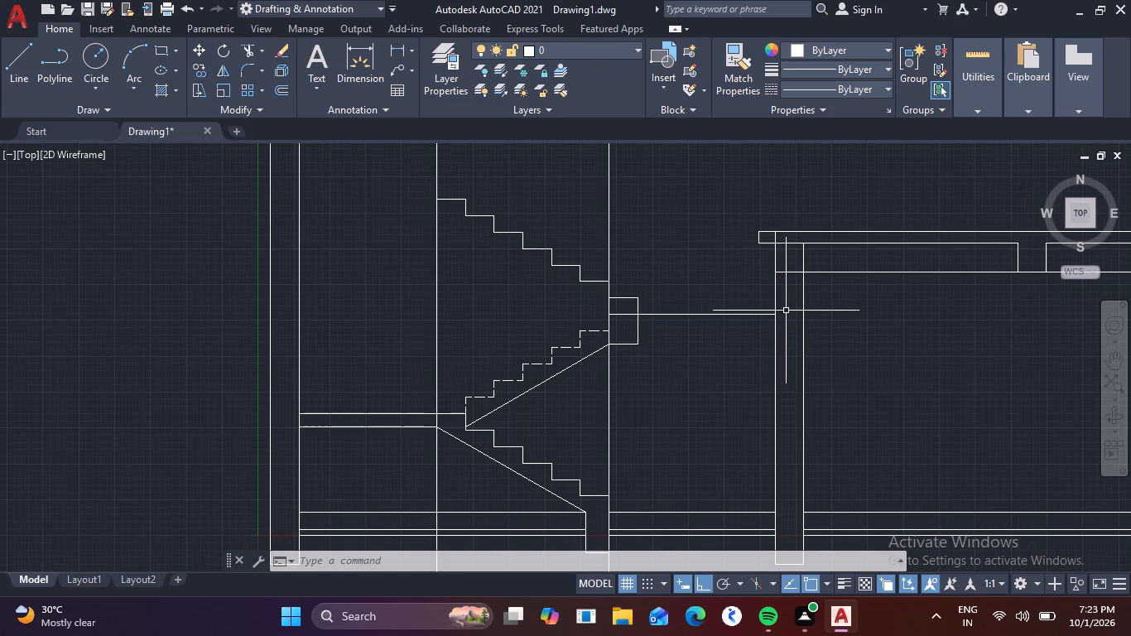
scroll(797, 286, "down", 1)
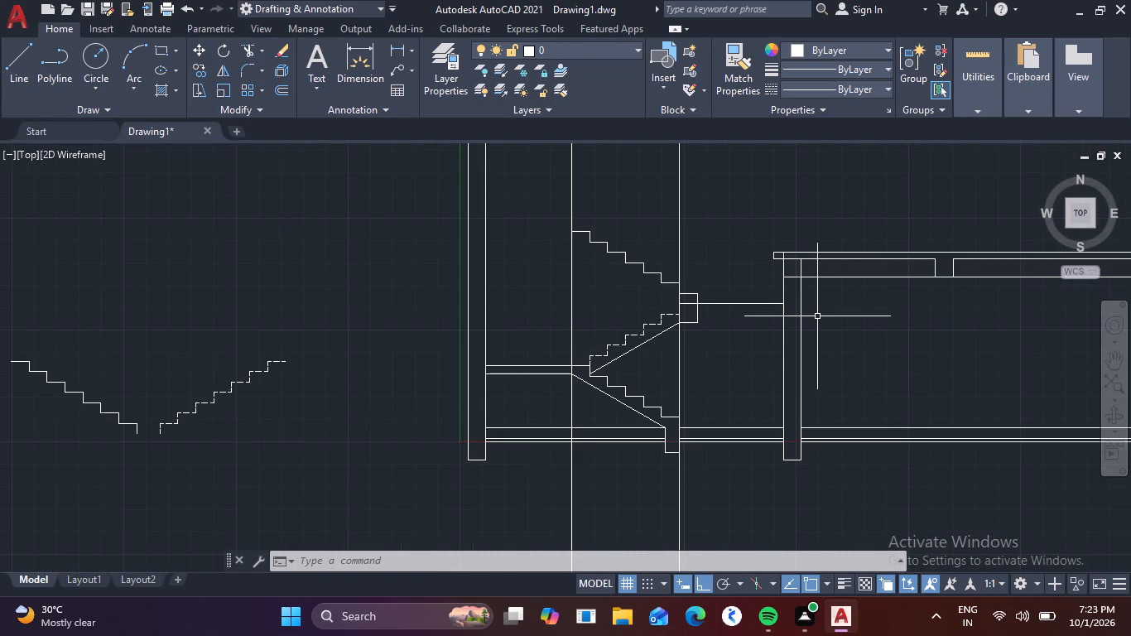
middle_click_drag(870, 297, 812, 330)
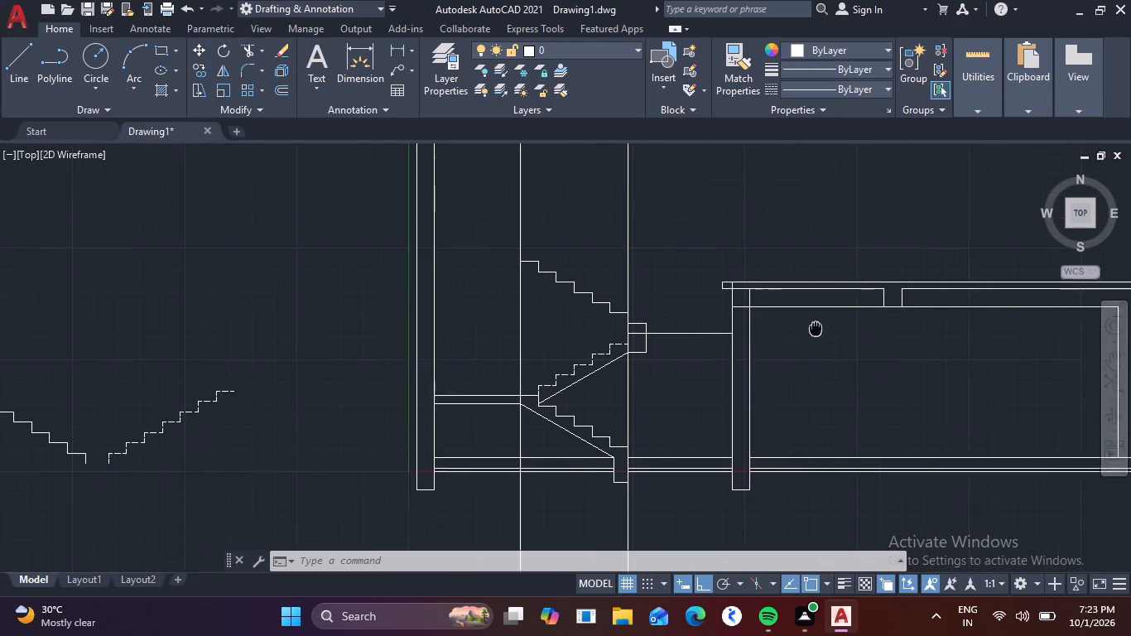
middle_click_drag(812, 330, 757, 346)
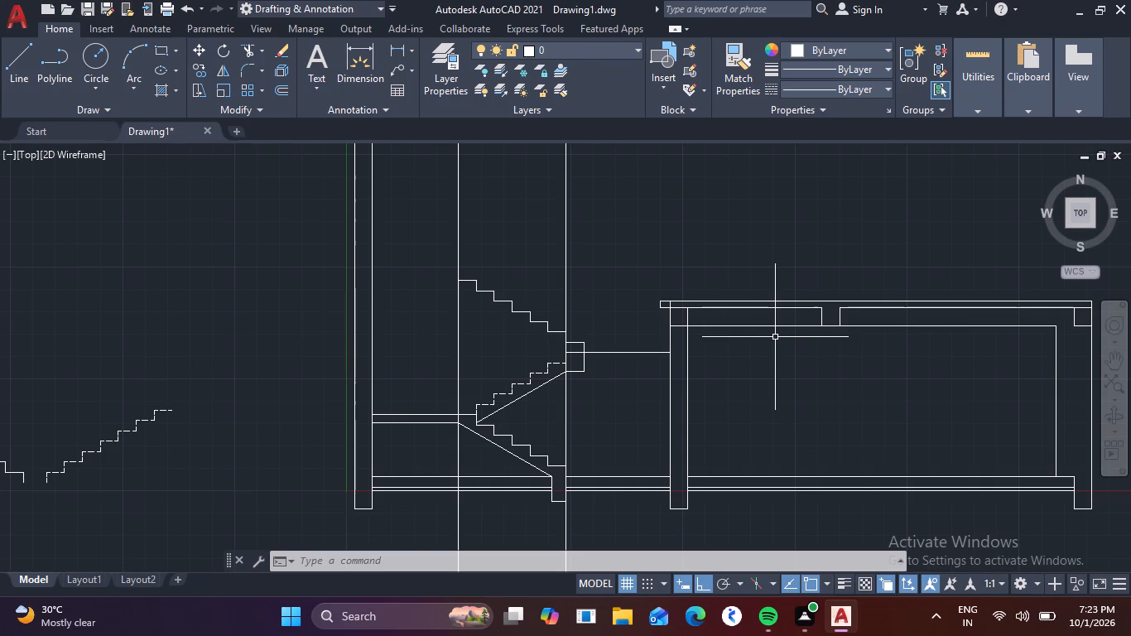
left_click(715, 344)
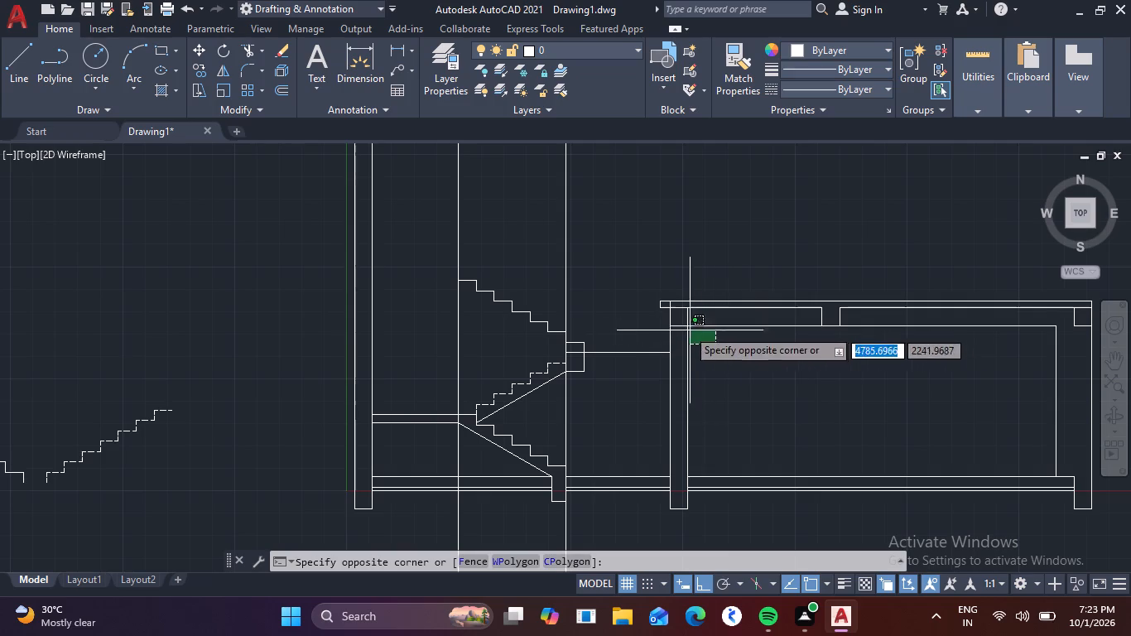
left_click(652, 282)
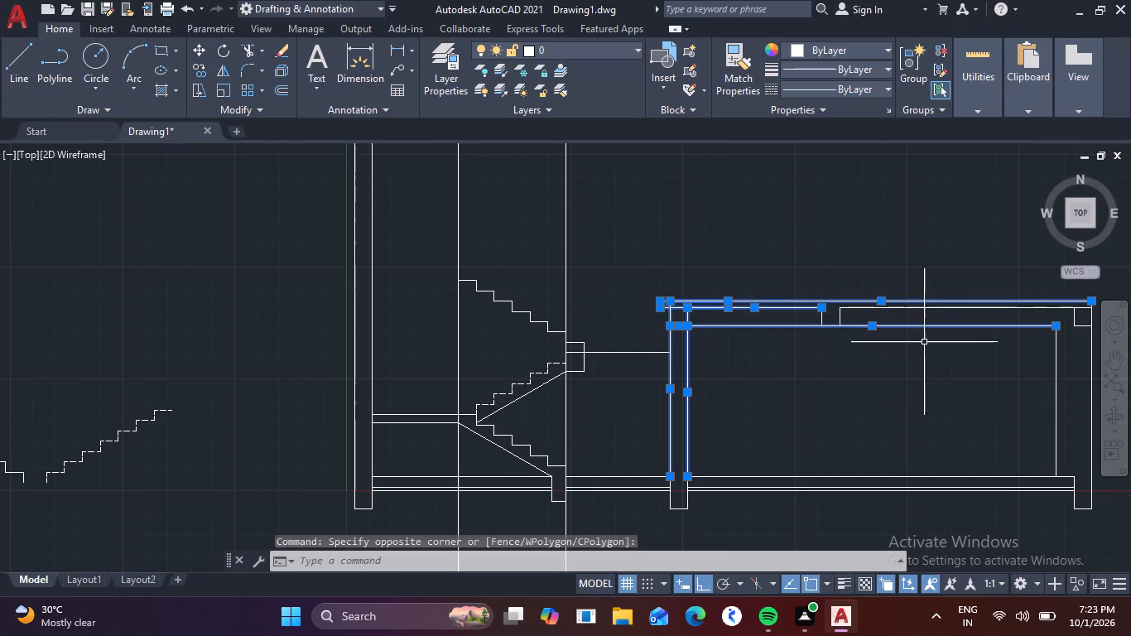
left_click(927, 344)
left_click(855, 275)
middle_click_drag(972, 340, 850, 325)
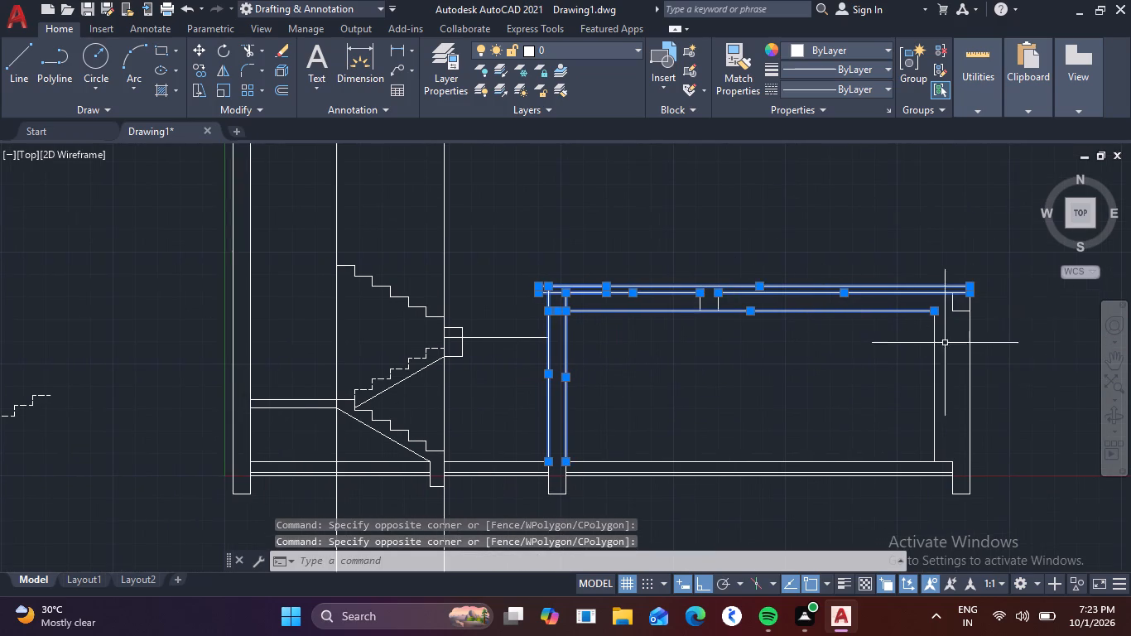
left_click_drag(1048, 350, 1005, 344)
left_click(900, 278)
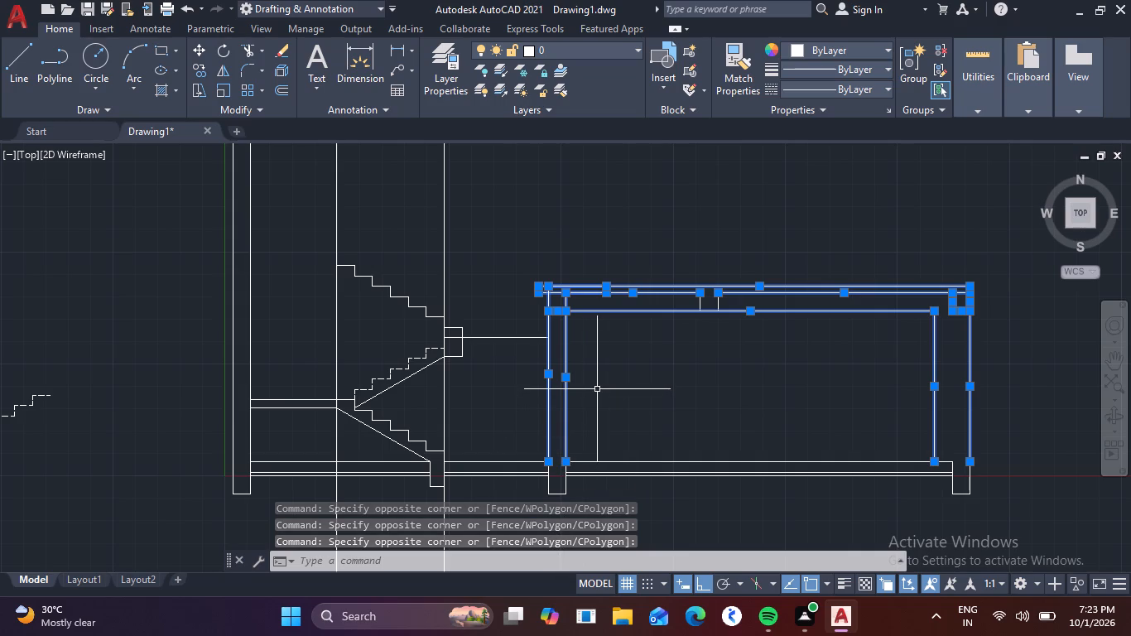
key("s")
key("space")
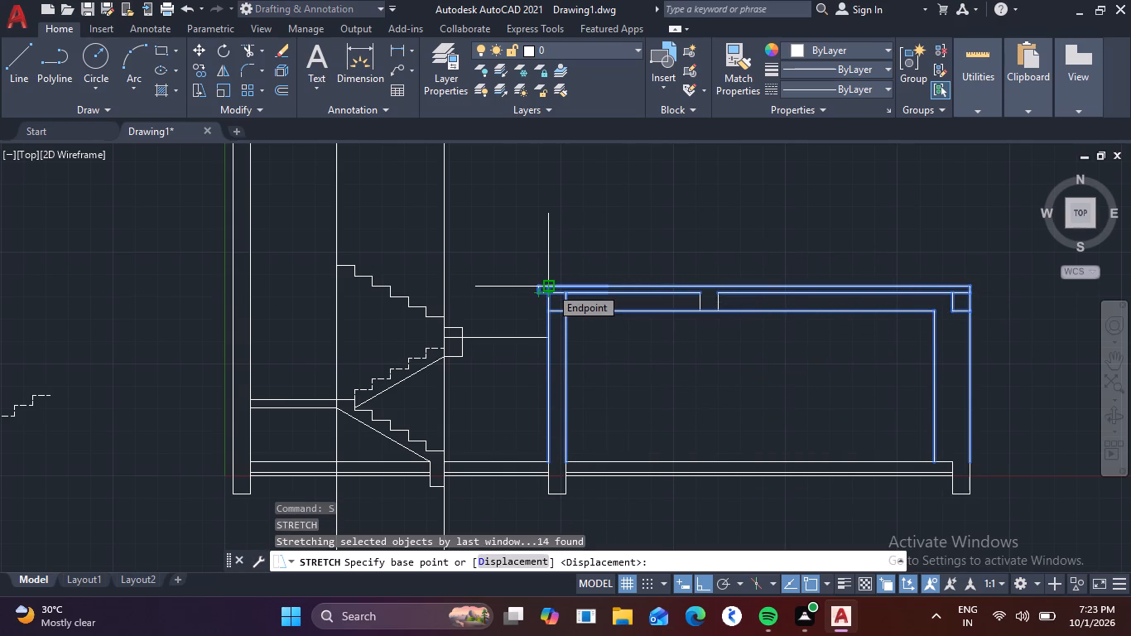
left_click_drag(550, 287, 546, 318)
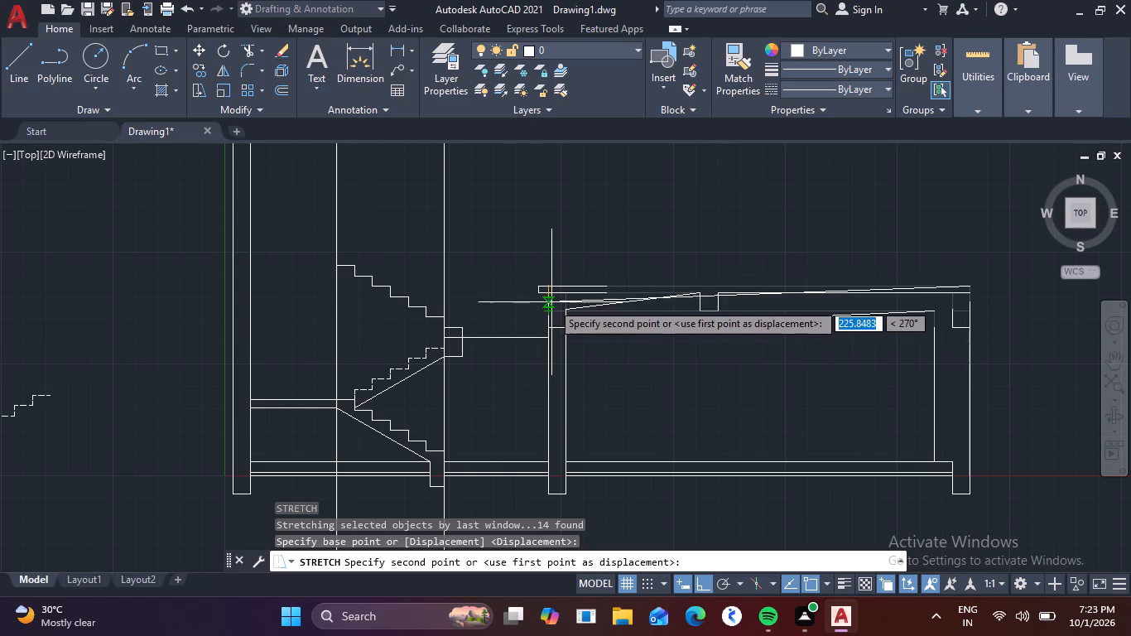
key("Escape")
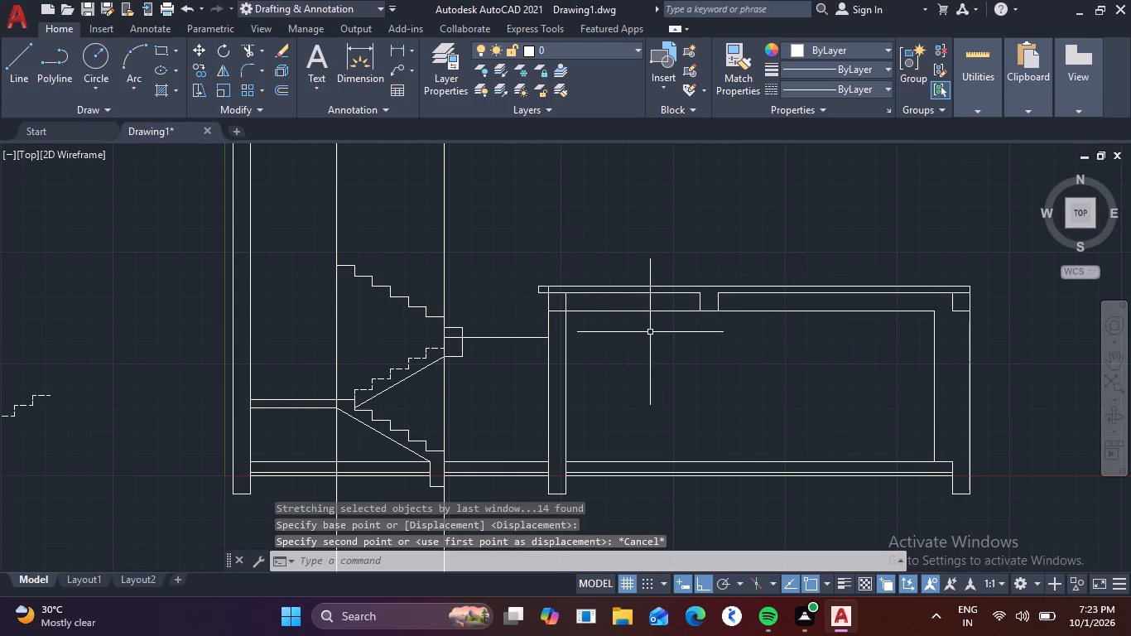
Copy the adjoining slab and its beams, without the wall lines, straight down from the slab's top line to the landing line's level.
left_click_drag(649, 331, 642, 327)
left_click(529, 264)
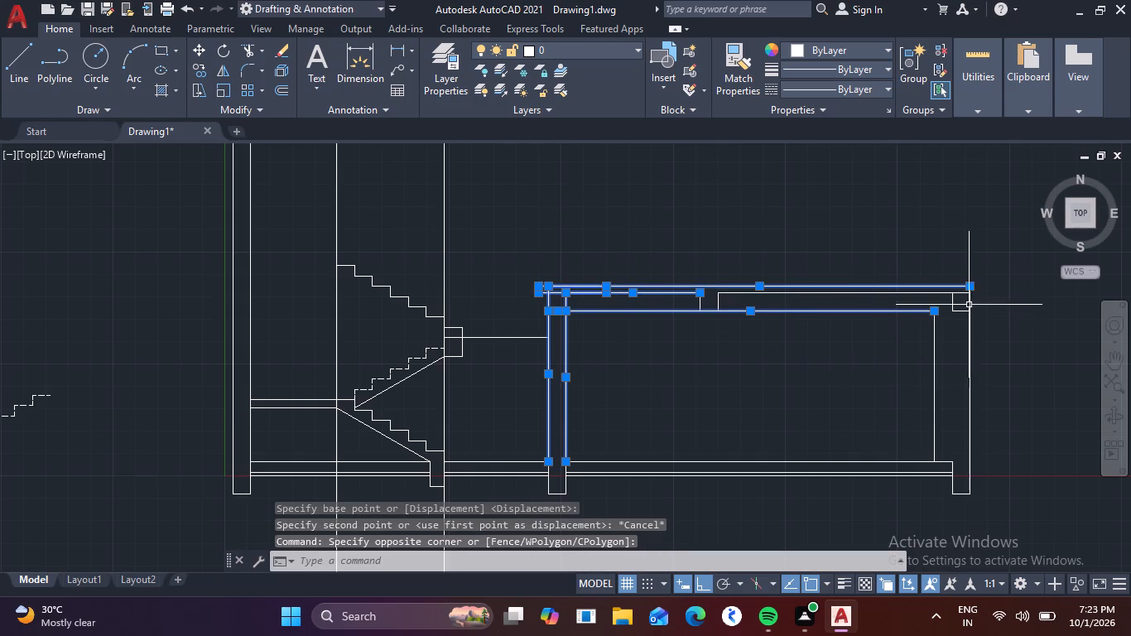
left_click_drag(1008, 316, 994, 313)
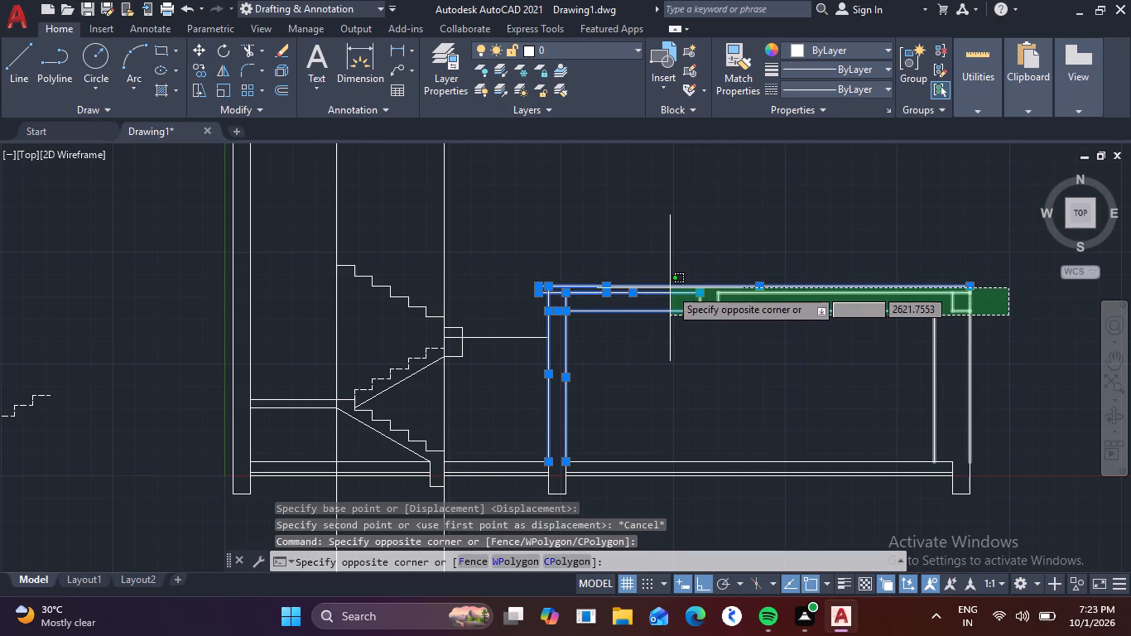
left_click(670, 288)
scroll(684, 339, "up", 1)
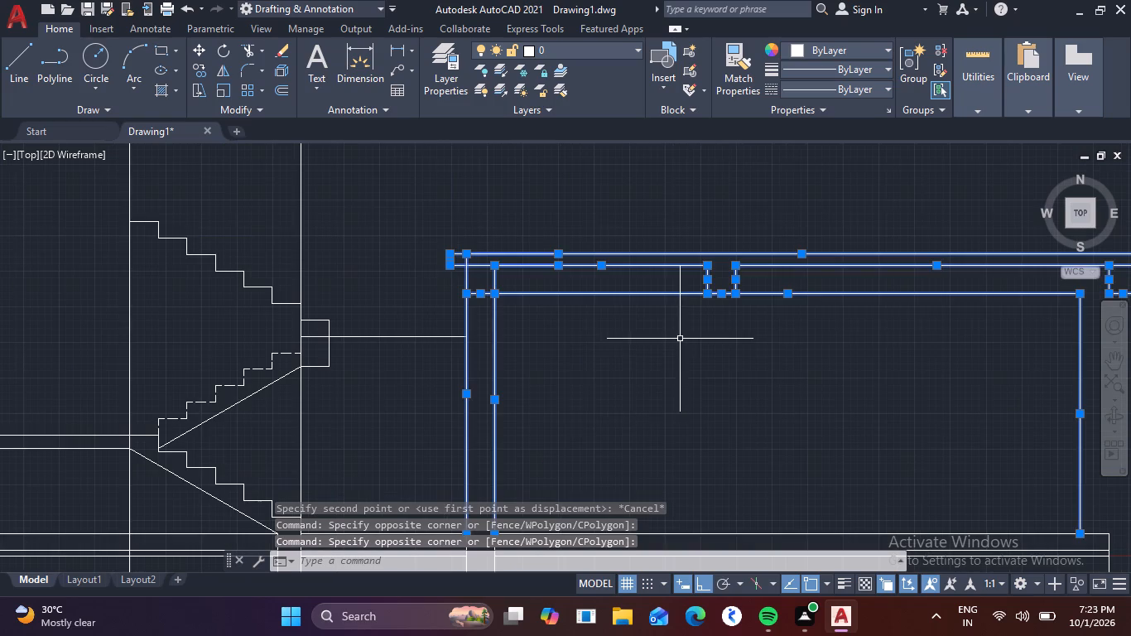
left_click(496, 381, "shift")
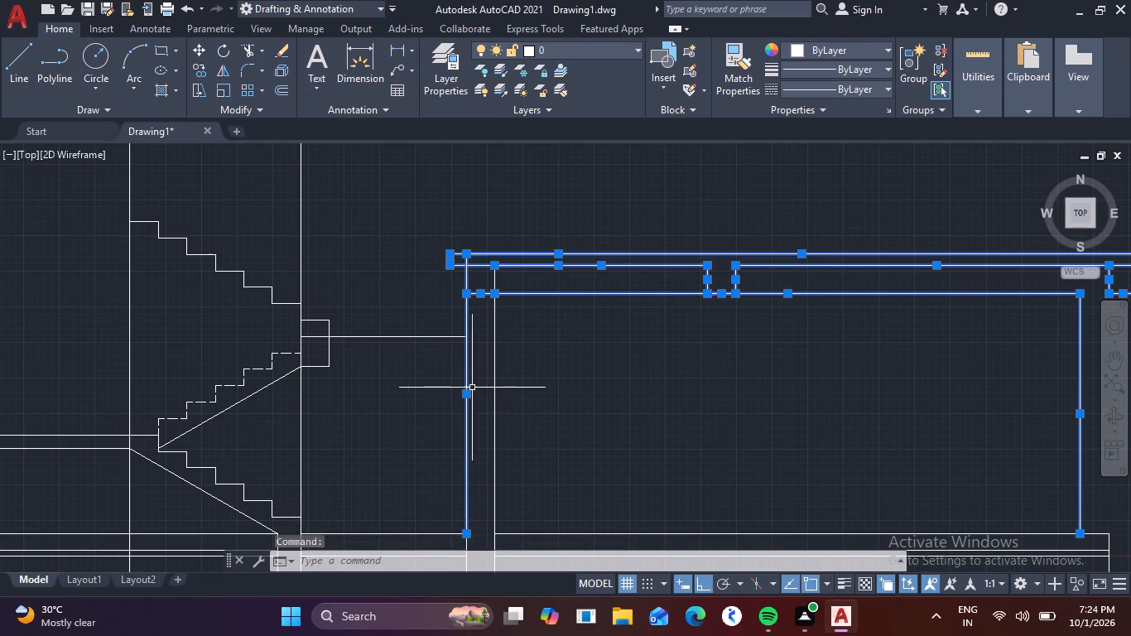
left_click(466, 388, "shift")
scroll(617, 389, "down", 2, "shift")
scroll(815, 390, "up", 2, "shift")
left_click_drag(850, 394, 800, 395, "shift")
left_click(731, 418, "shift")
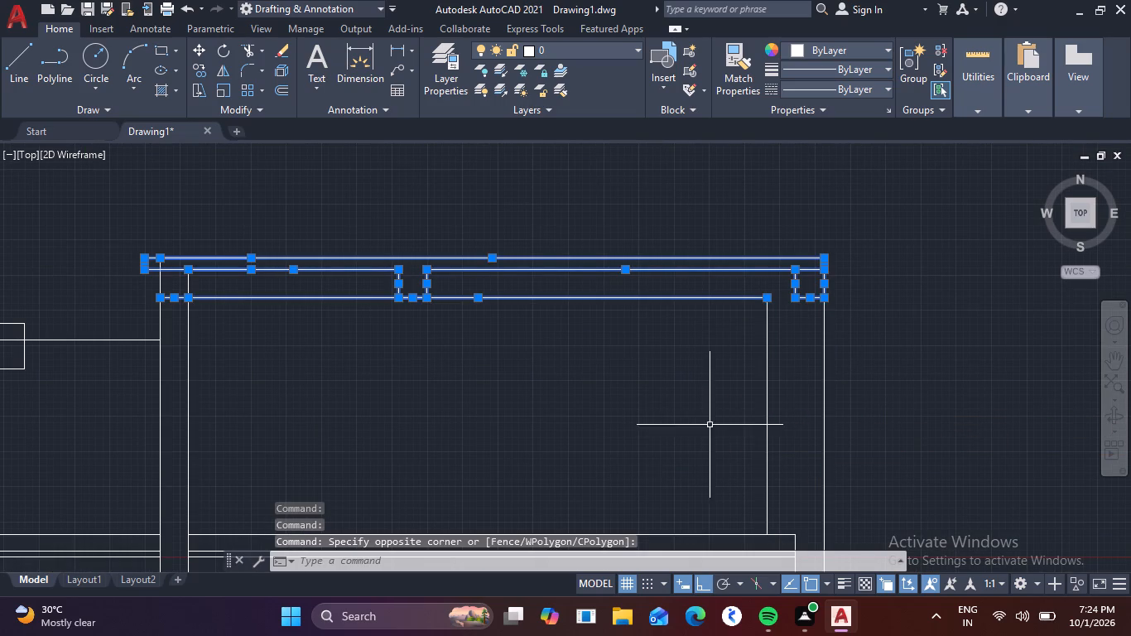
middle_click_drag(684, 422, 805, 421)
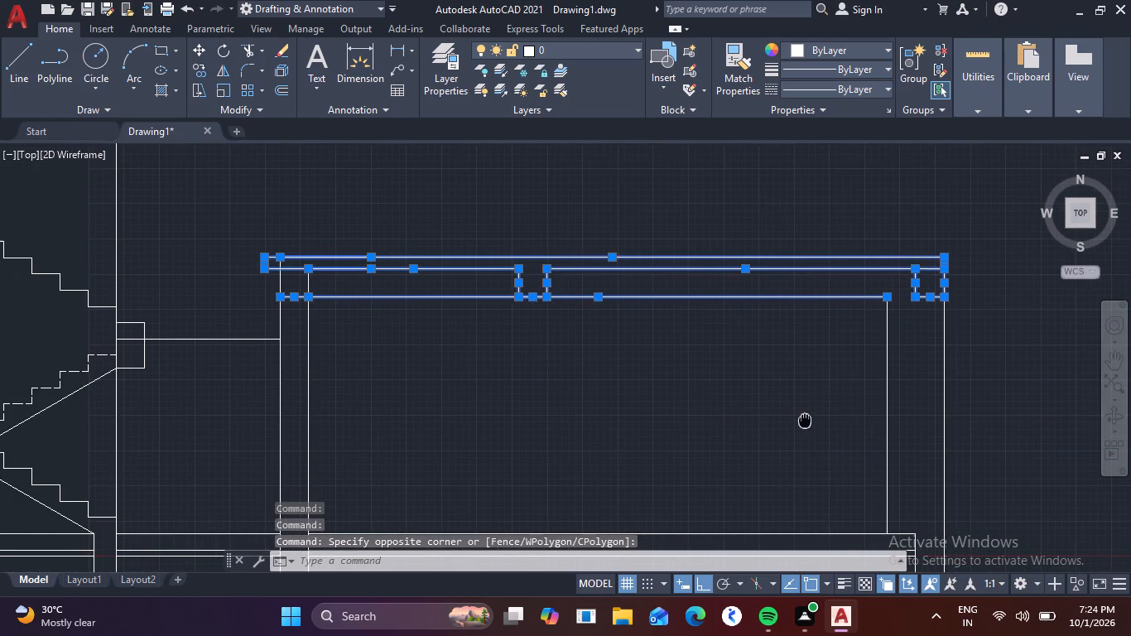
middle_click_drag(805, 421, 807, 421)
key("c")
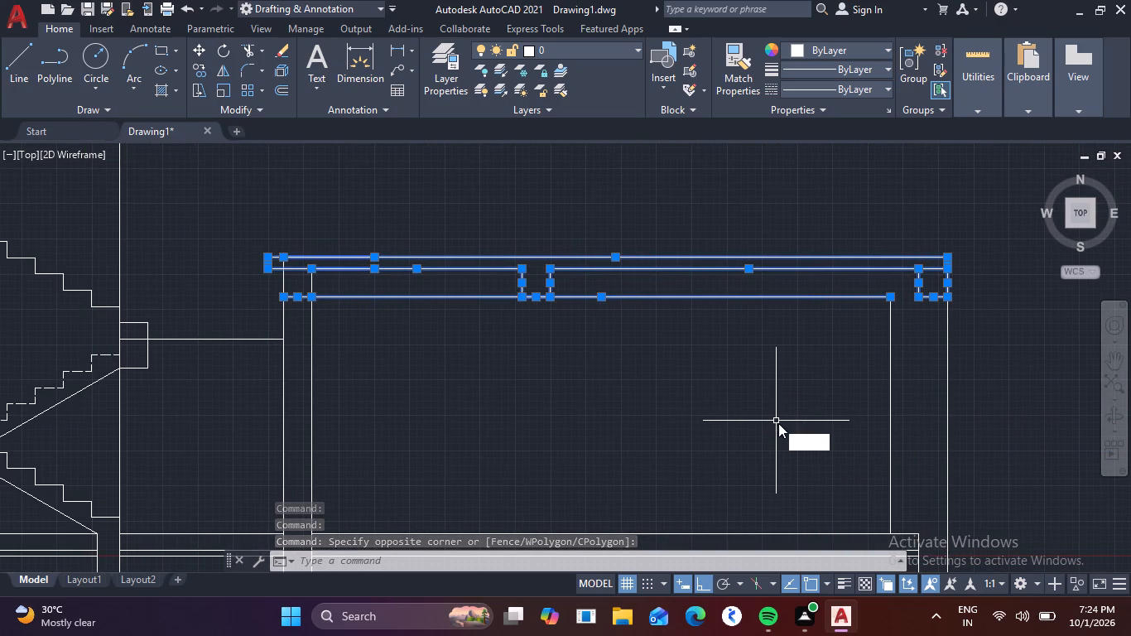
key("o")
key("space")
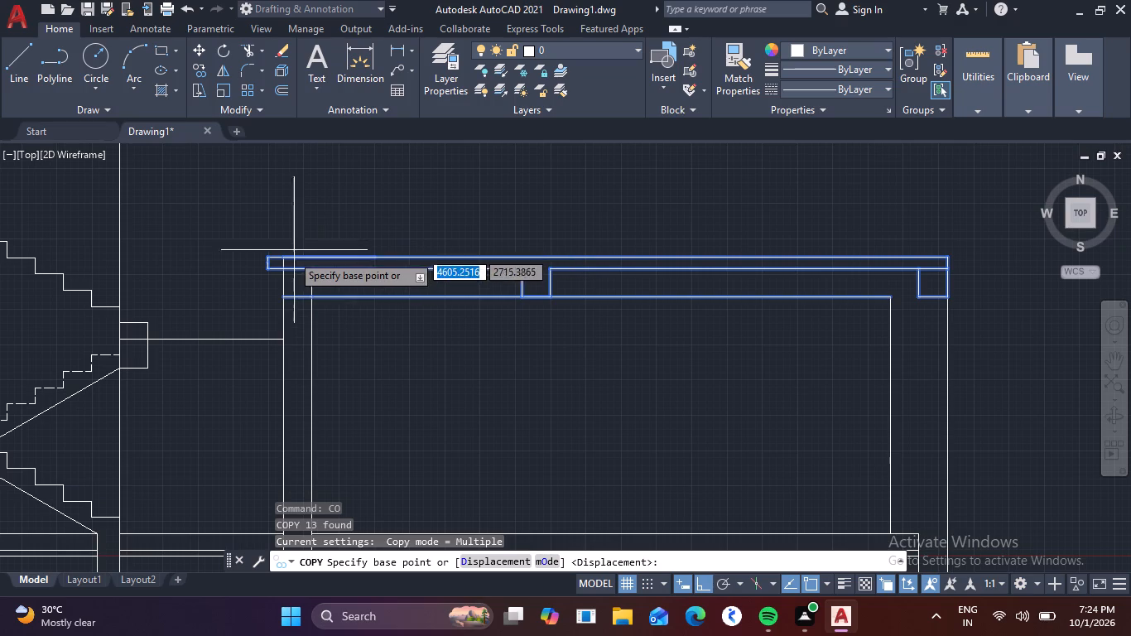
left_click(286, 262)
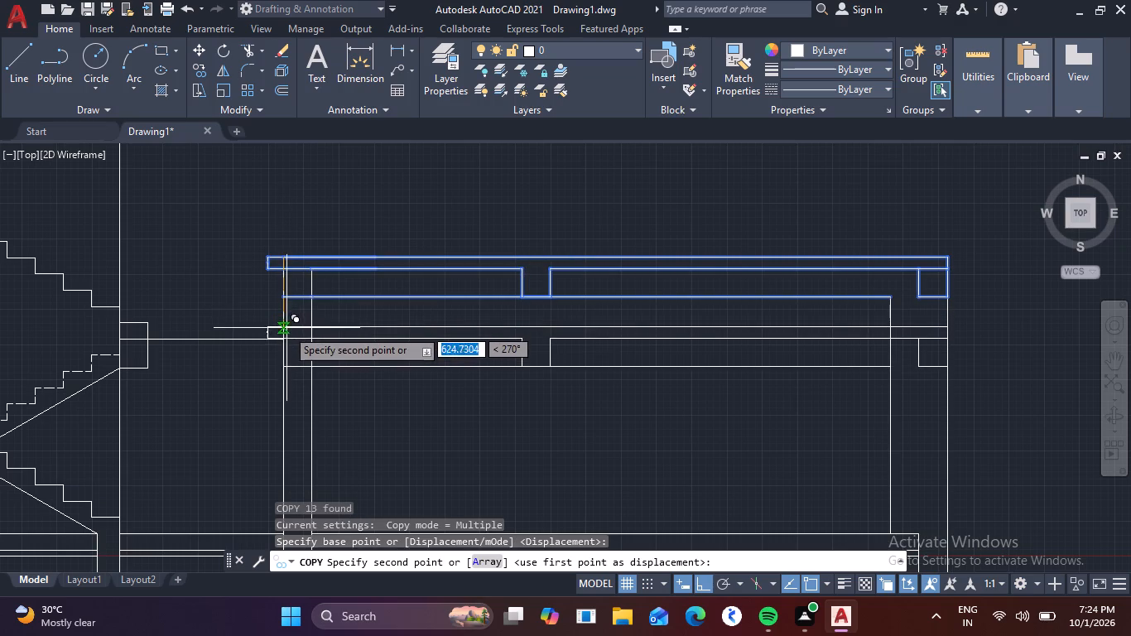
left_click(281, 337)
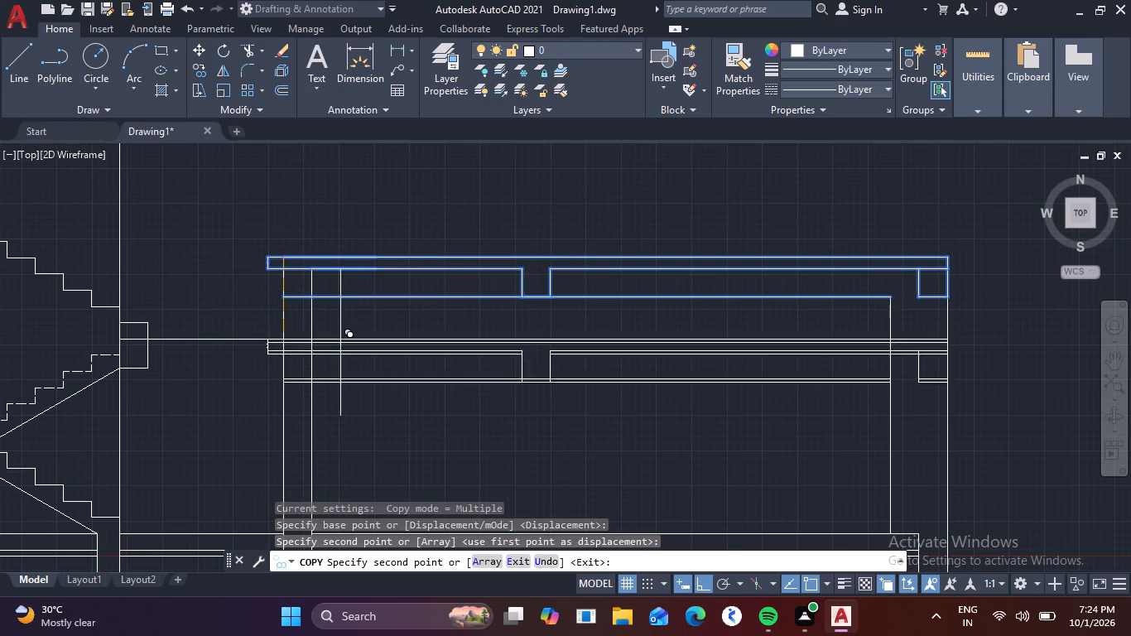
key("Escape")
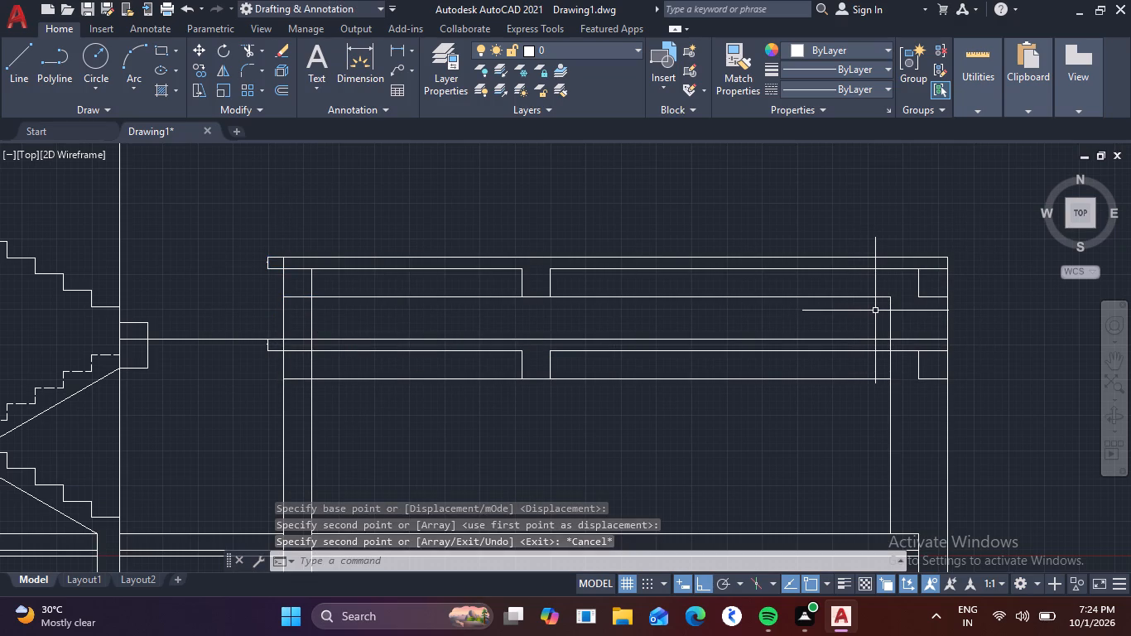
Trim away the vertical wall lines in the gap between the original slab's beams and the lowered copy.
type("tr")
key("space")
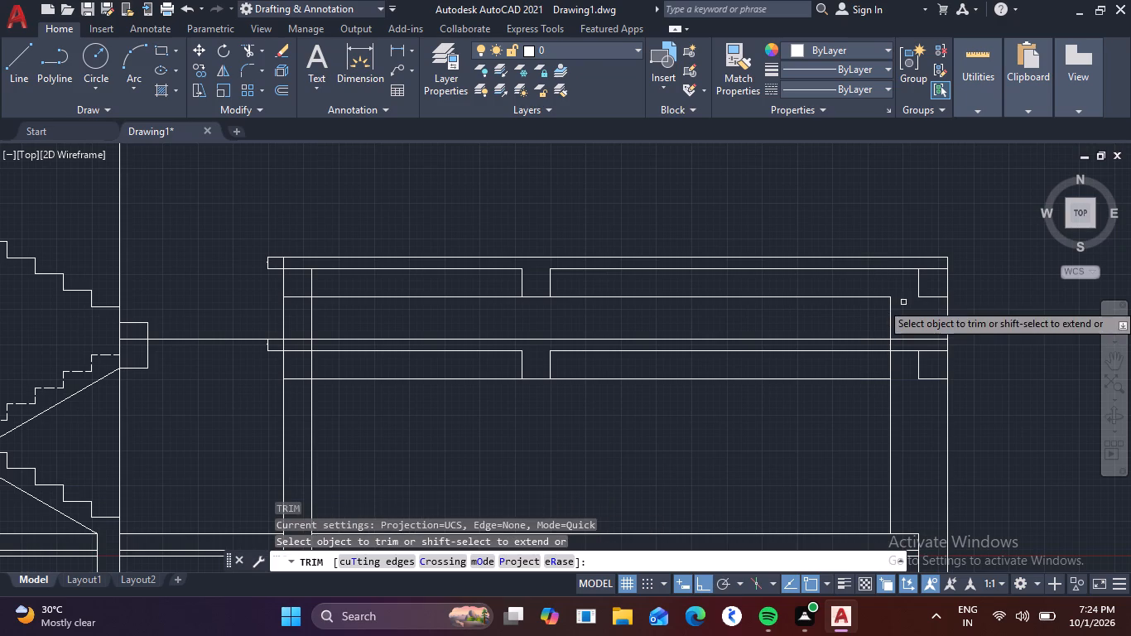
left_click_drag(964, 306, 634, 317)
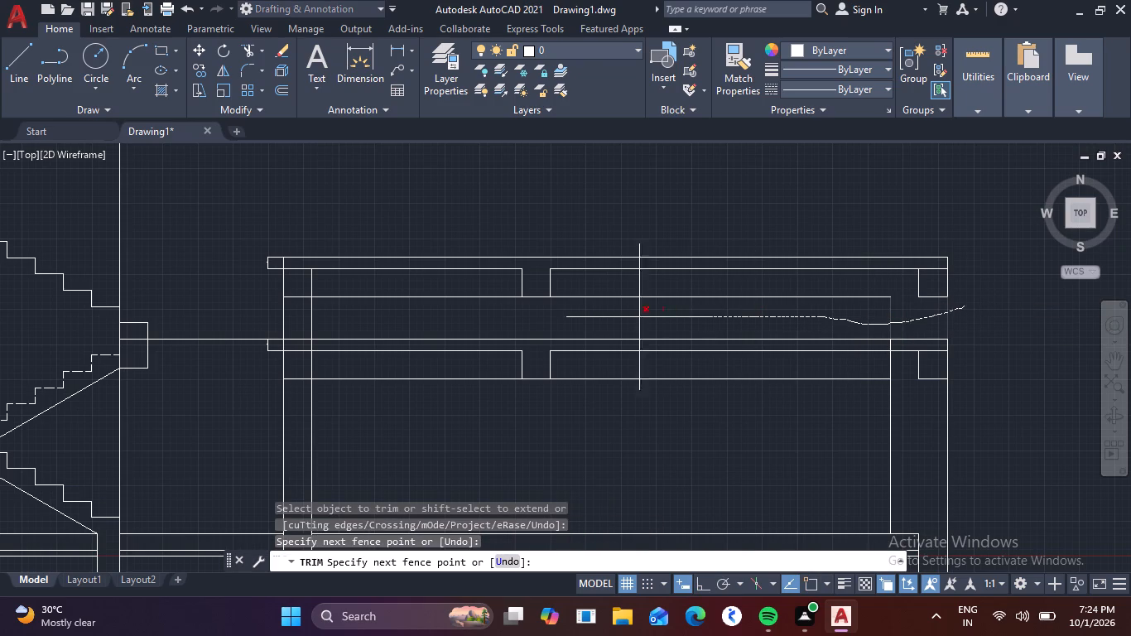
left_click_drag(634, 317, 278, 315)
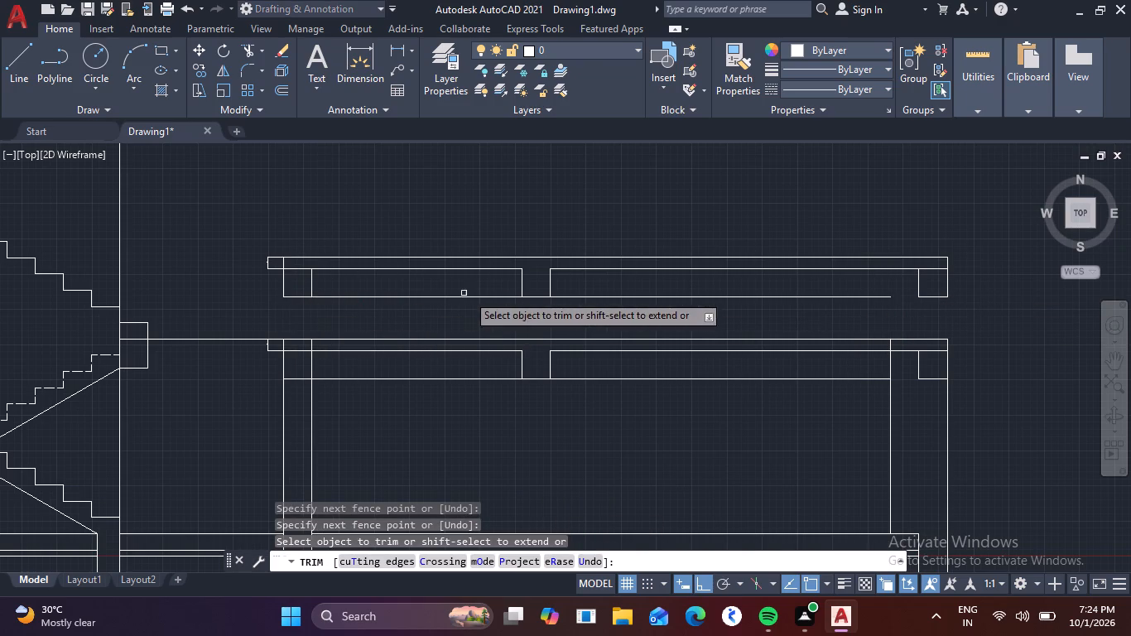
key("Escape")
Erase the original upper slab together with its beams and the leftover wall stubs above the lowered copy.
left_click_drag(999, 313, 949, 304)
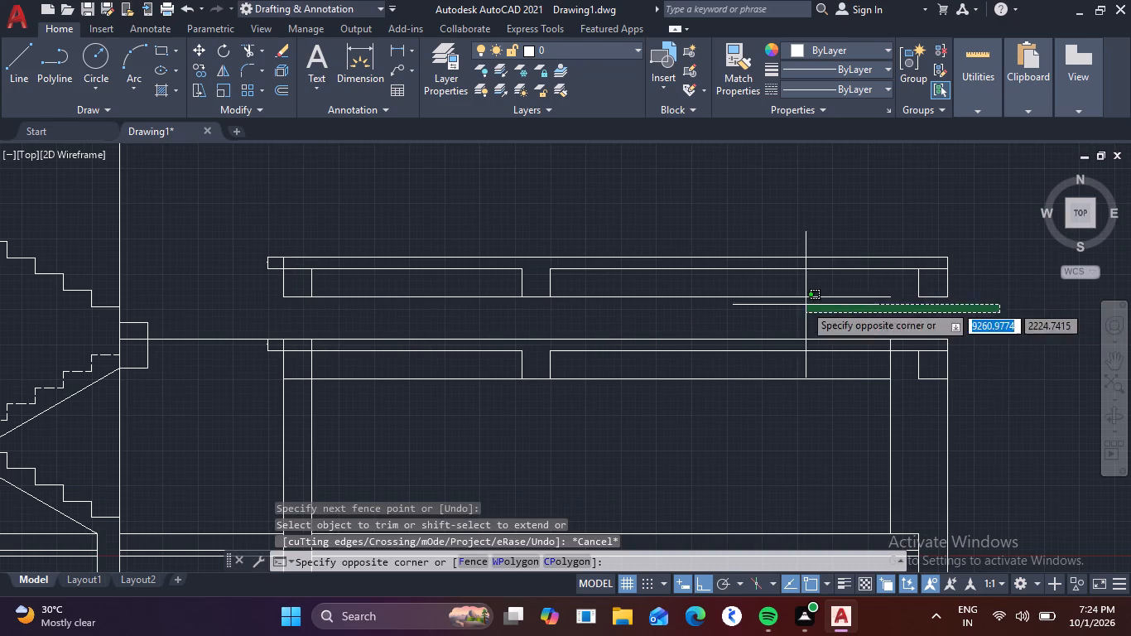
left_click(230, 232)
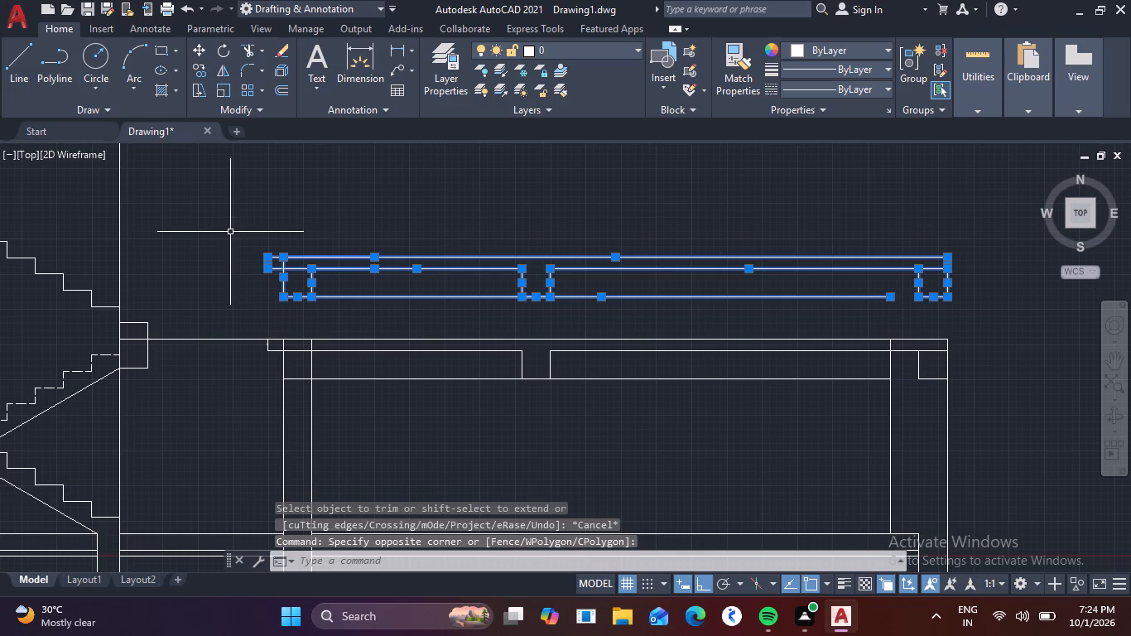
key("Delete")
Erase the short open-ended outline overlapping the end of the lowered slab that faces the staircase.
scroll(511, 283, "down", 2)
middle_click_drag(591, 279, 647, 255)
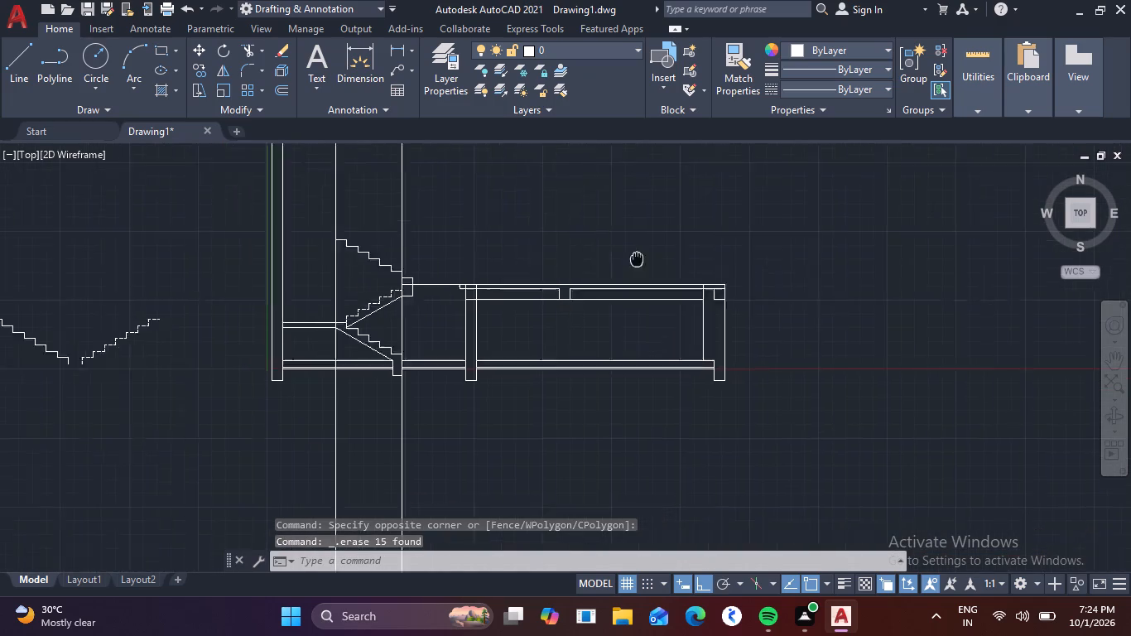
middle_click_drag(647, 255, 704, 241)
scroll(560, 280, "up", 4)
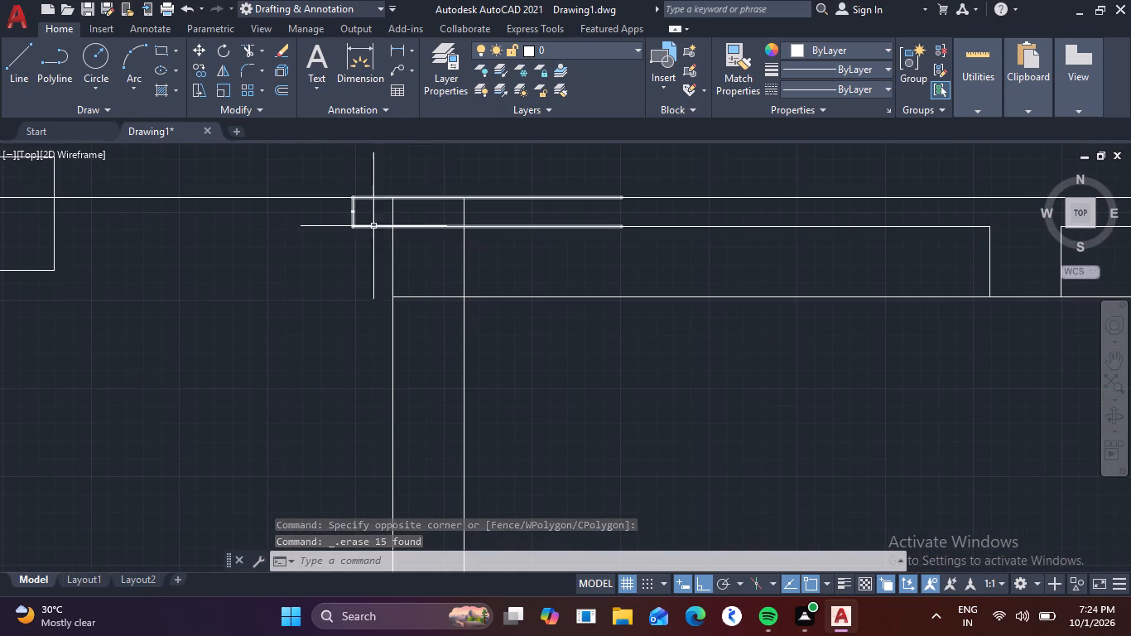
left_click(353, 219)
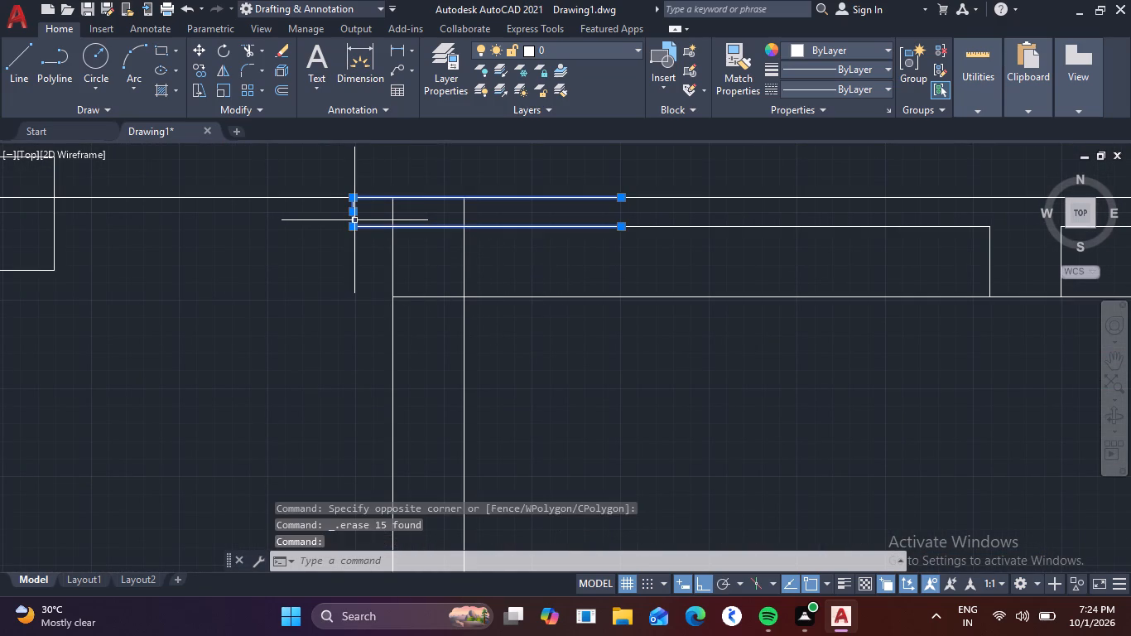
key("Delete")
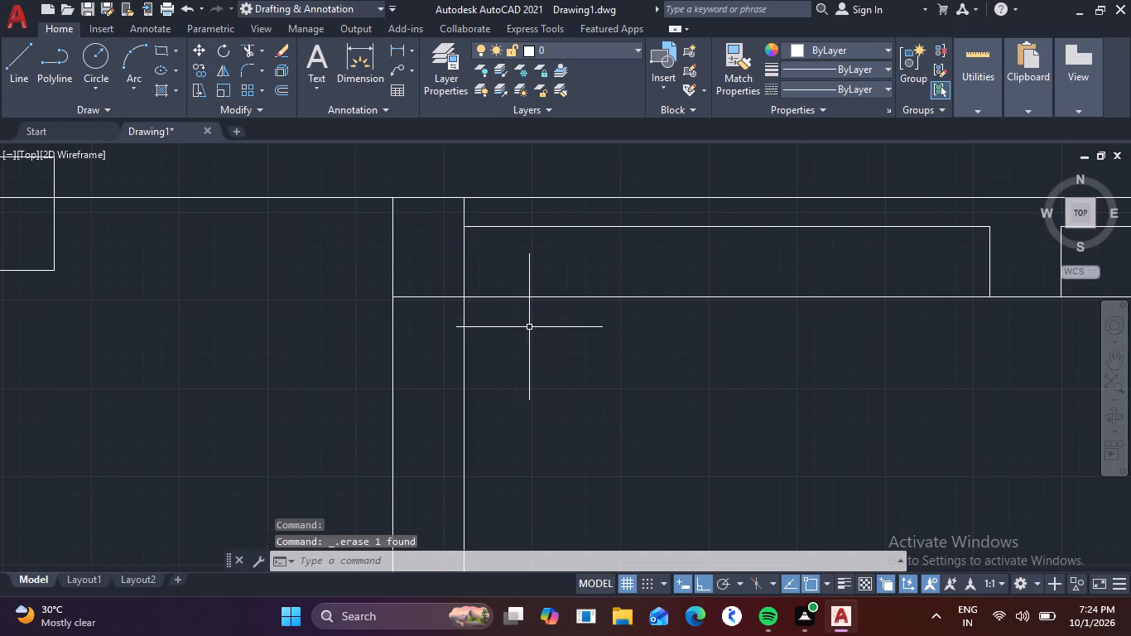
Extend the lowered slab's underside line past the wall lines to the landing beam beside the stairs.
key("e")
key("x")
key("space")
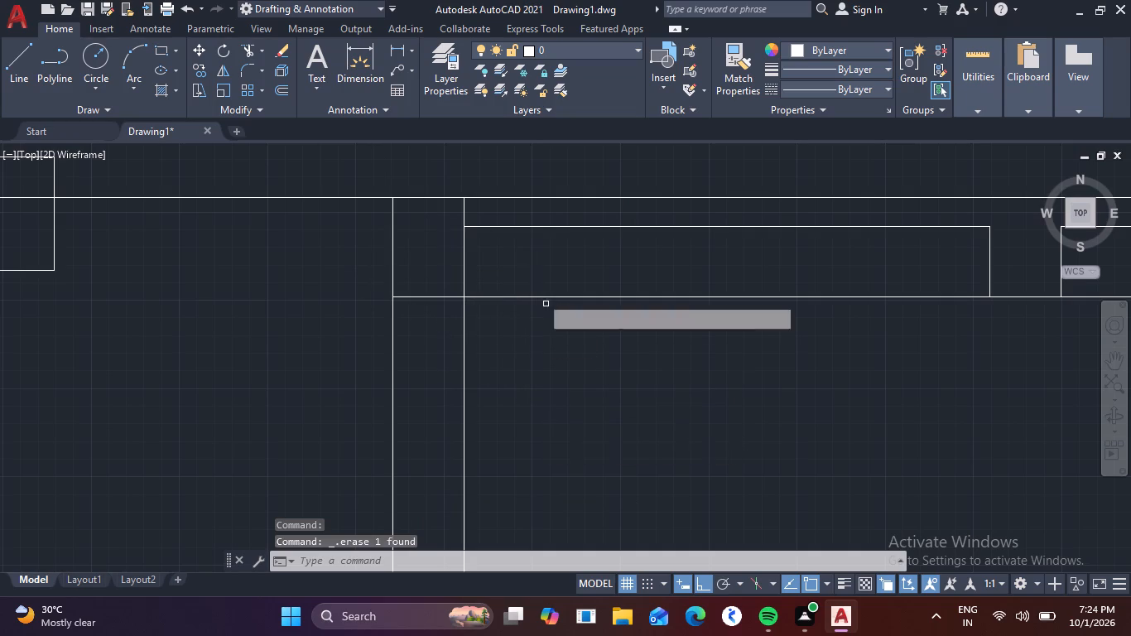
left_click(479, 224)
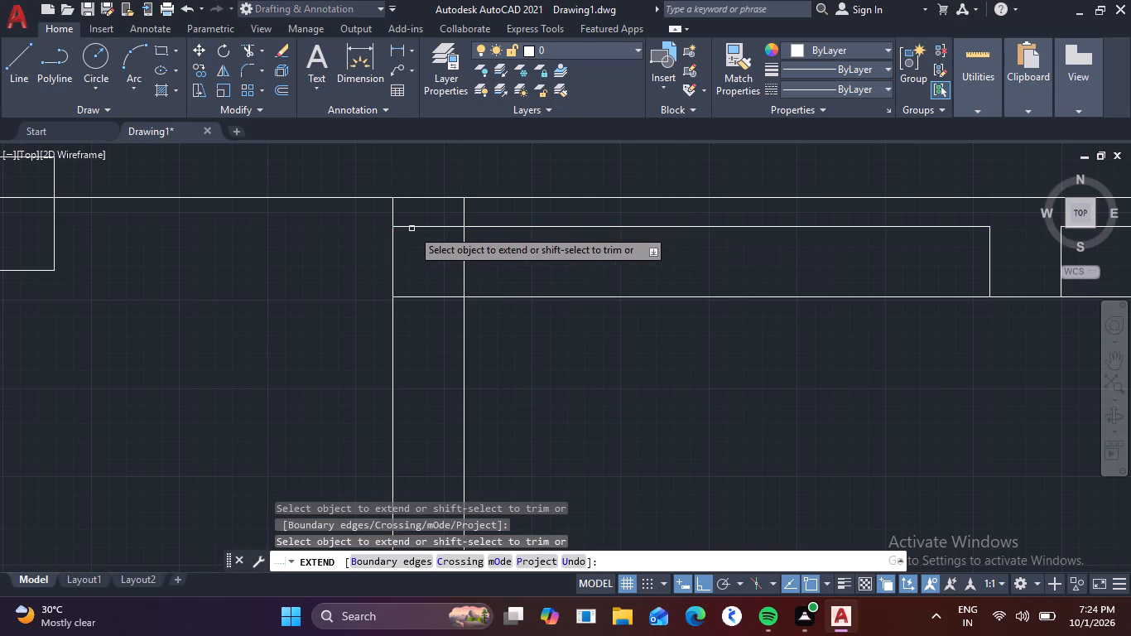
left_click(410, 225)
scroll(363, 241, "down", 1)
middle_click_drag(340, 266, 480, 280)
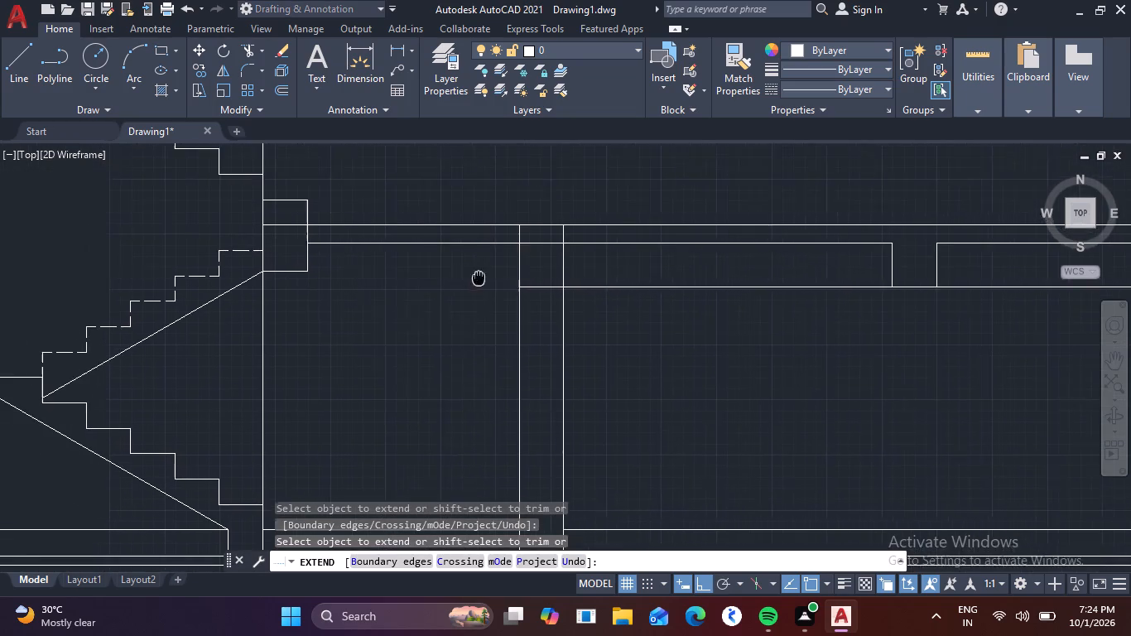
middle_click_drag(480, 280, 488, 284)
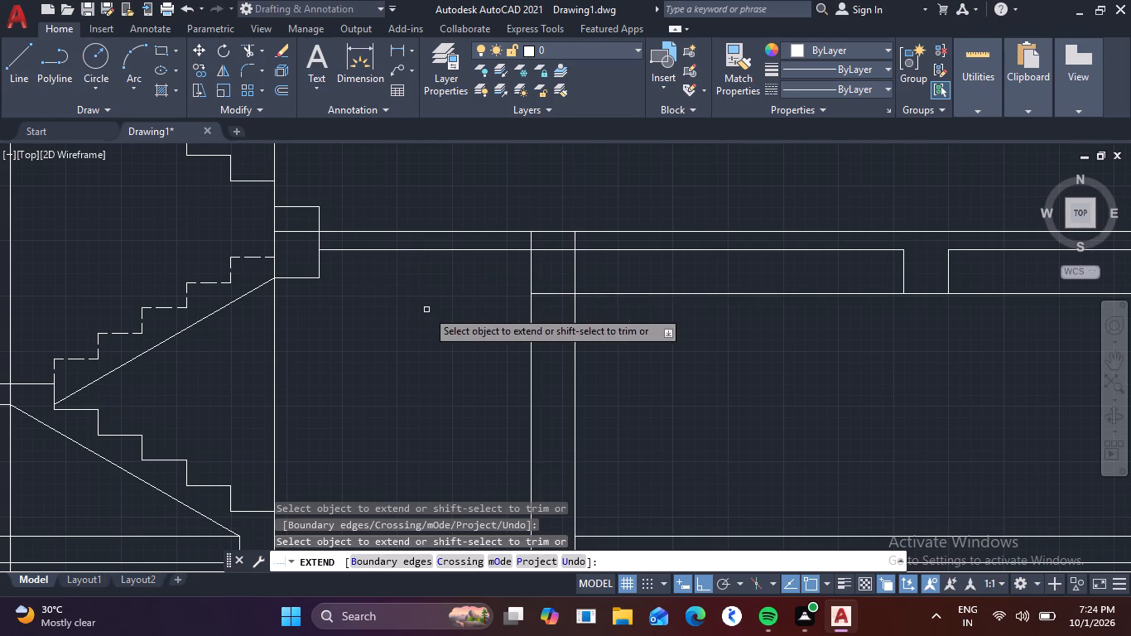
key("Escape")
Trim the wall lines and the slab underside between them, plus the landing beam's side, where they cross the slab junctions.
key("t")
key("r")
key("space")
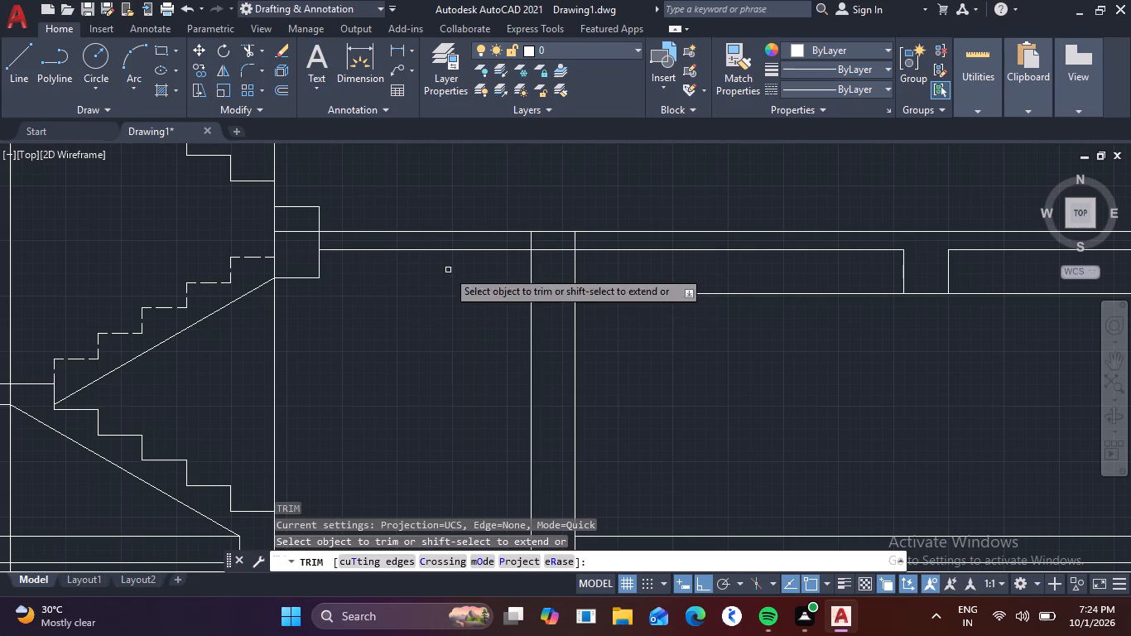
scroll(572, 243, "up", 2)
left_click_drag(586, 236, 446, 239)
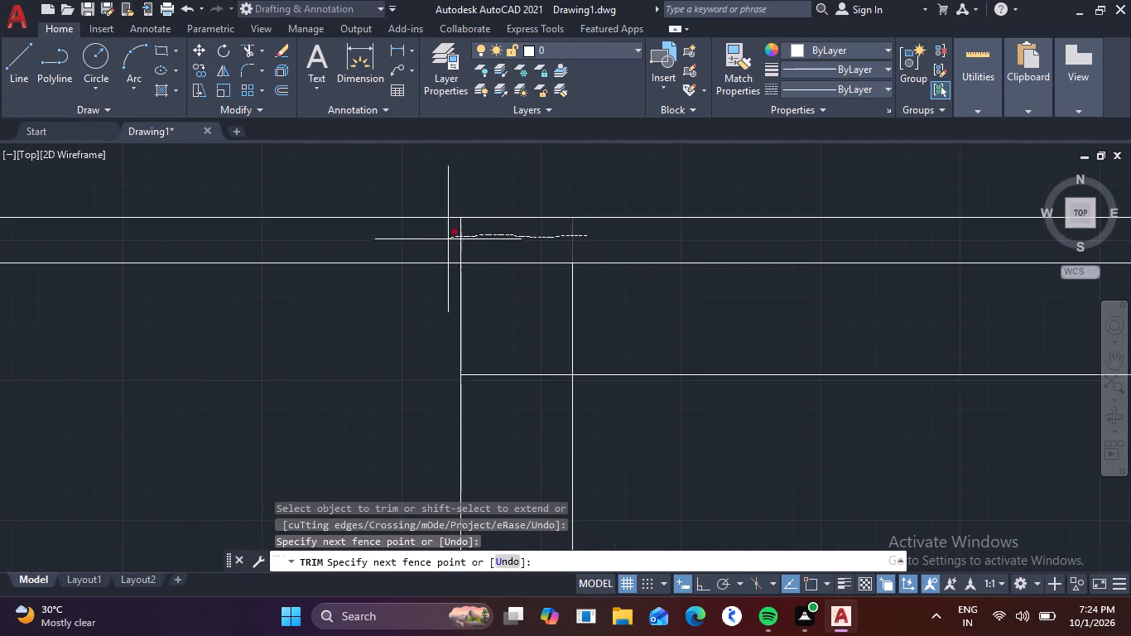
left_click_drag(446, 239, 440, 241)
left_click_drag(533, 253, 515, 283)
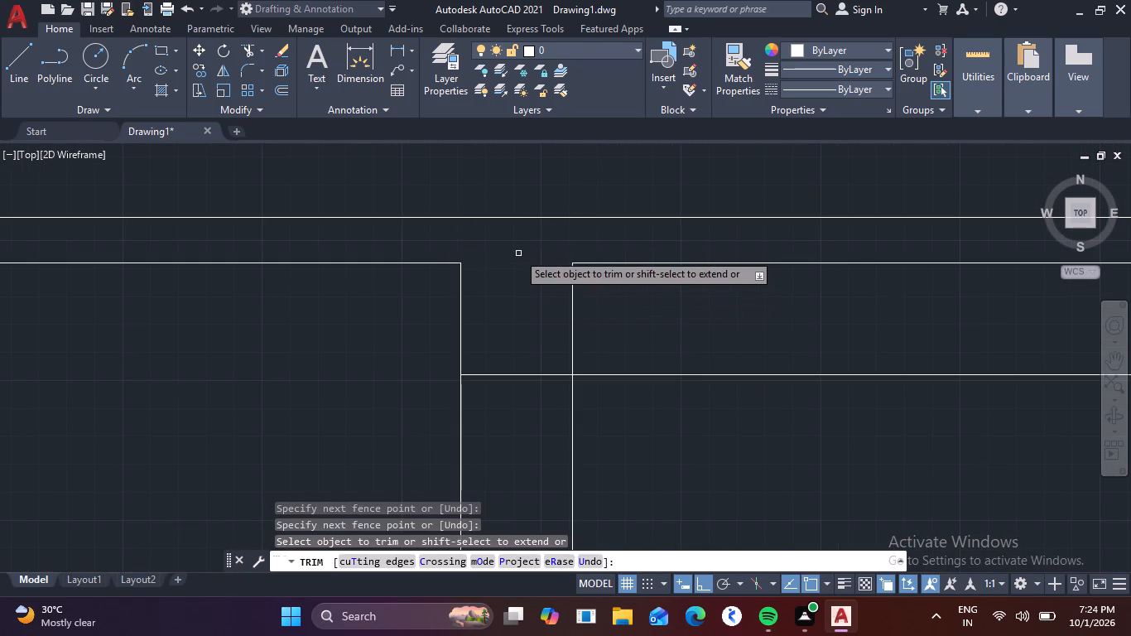
scroll(402, 254, "down", 3)
scroll(289, 258, "up", 2)
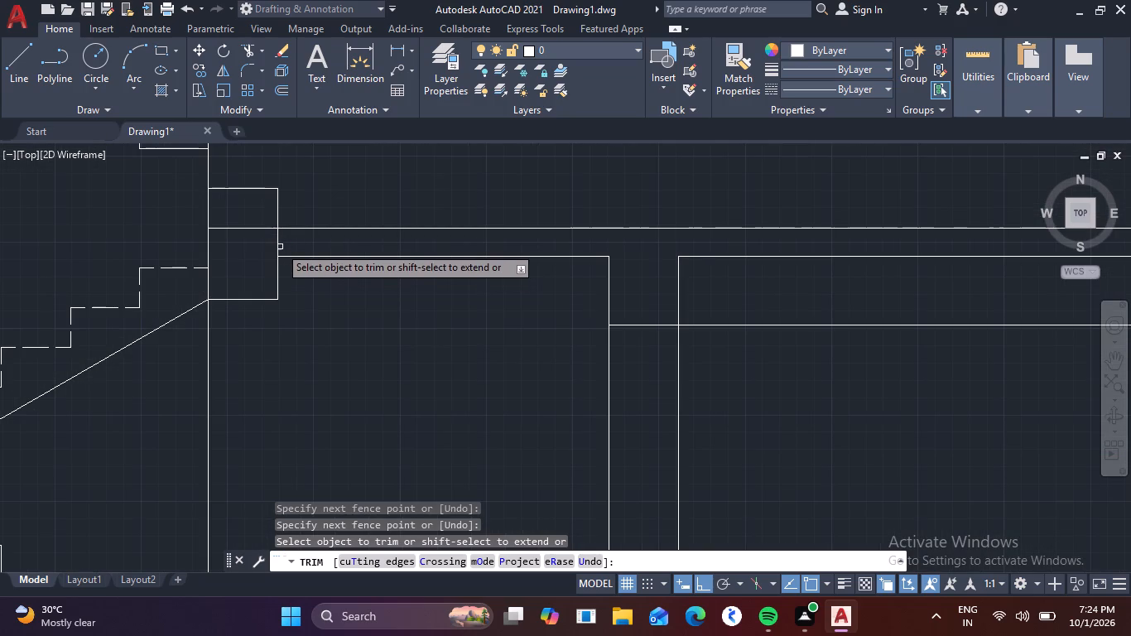
left_click(277, 245)
scroll(411, 262, "down", 1)
key("Escape")
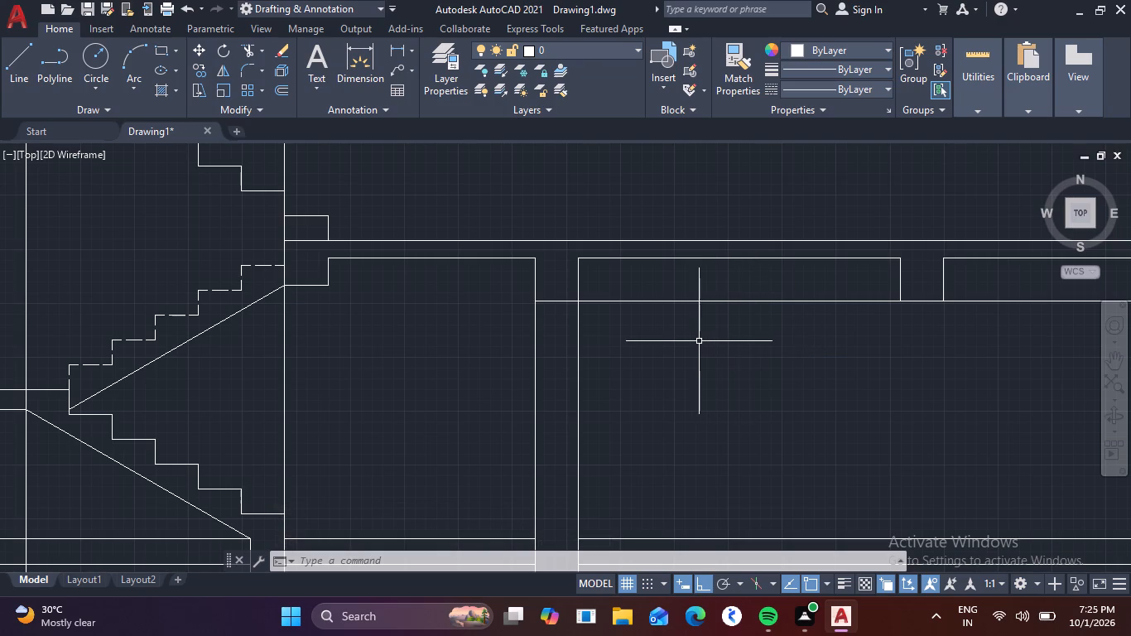
Draw a sloped polyline with Ortho off along the upper flight's inner step corners, from the second tread to the lowest riser's base.
scroll(698, 341, "down", 1)
middle_click_drag(771, 349, 597, 364)
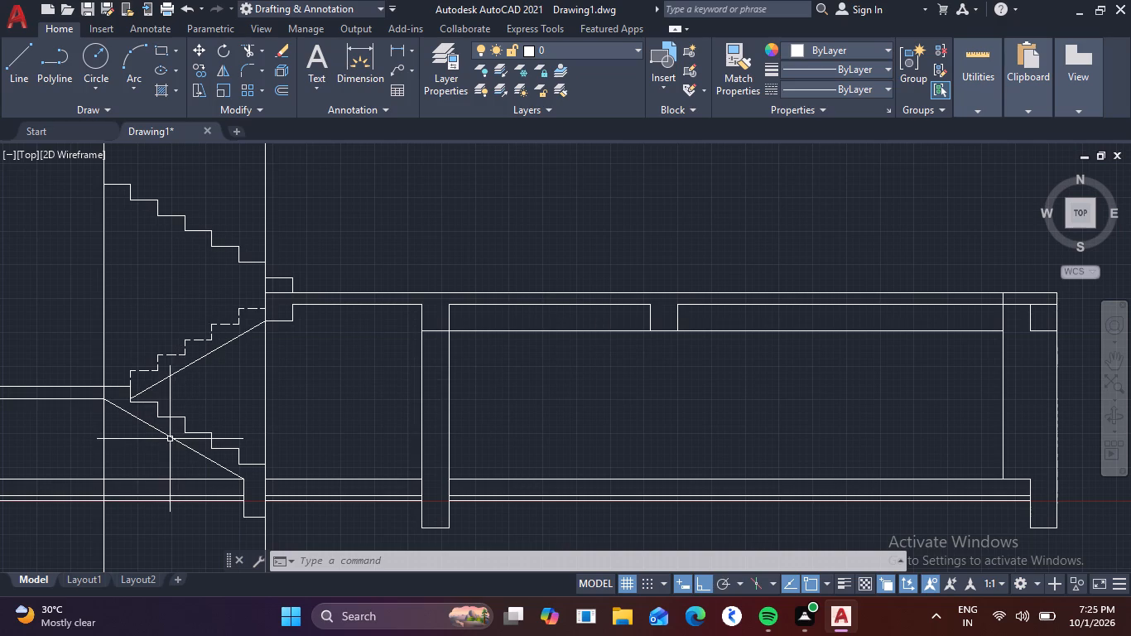
scroll(147, 219, "up", 1)
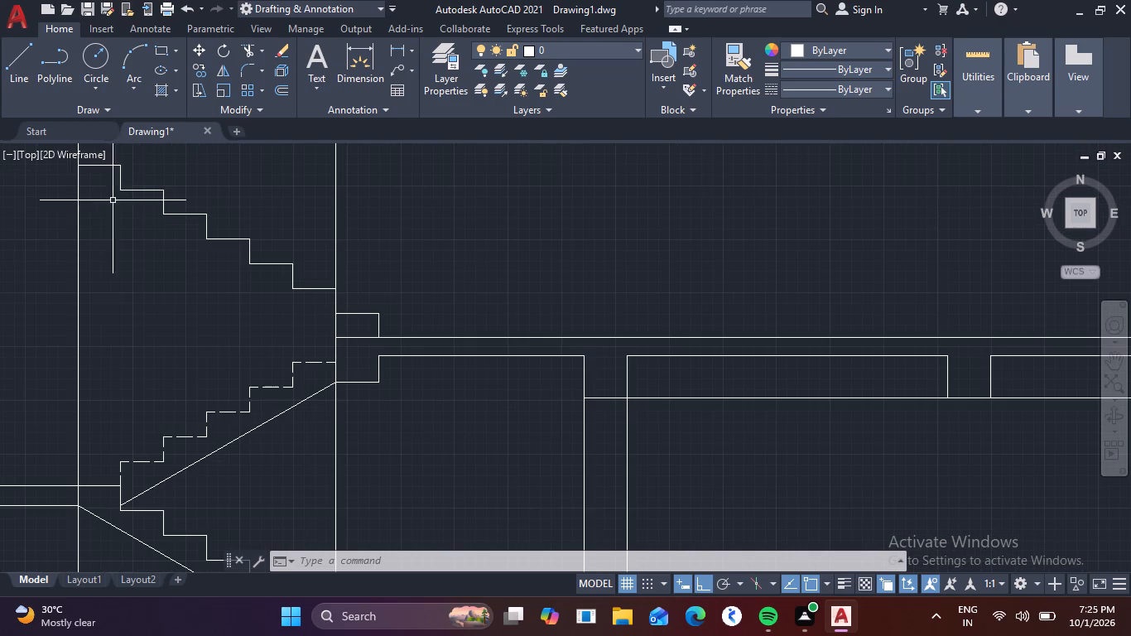
middle_click_drag(144, 223, 185, 264)
key("p")
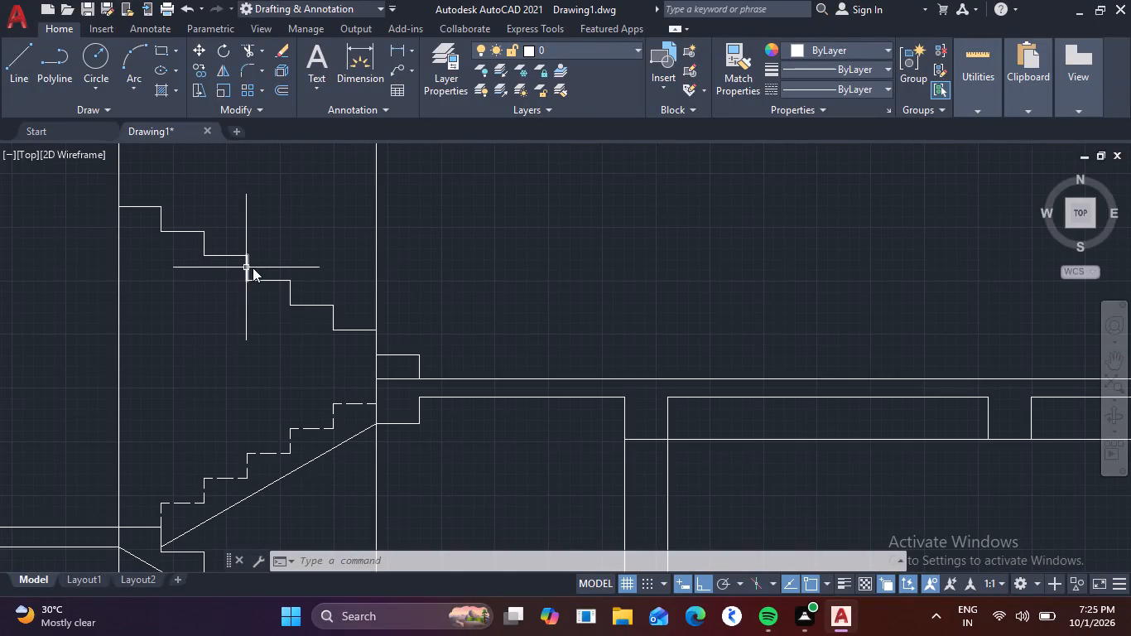
key("l")
key("space")
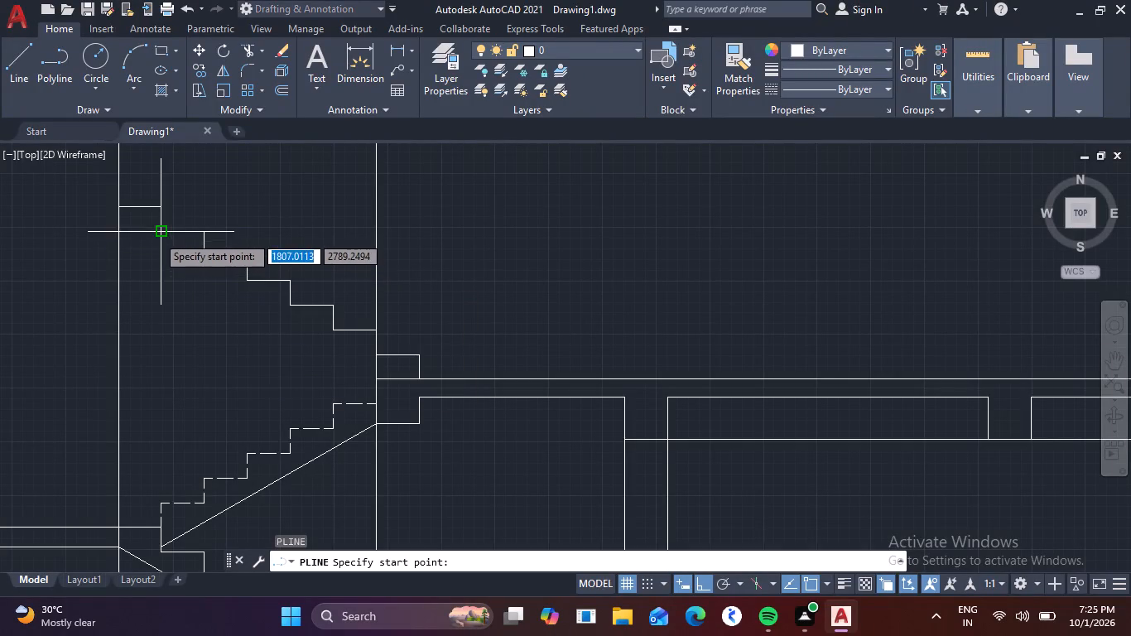
left_click(156, 234)
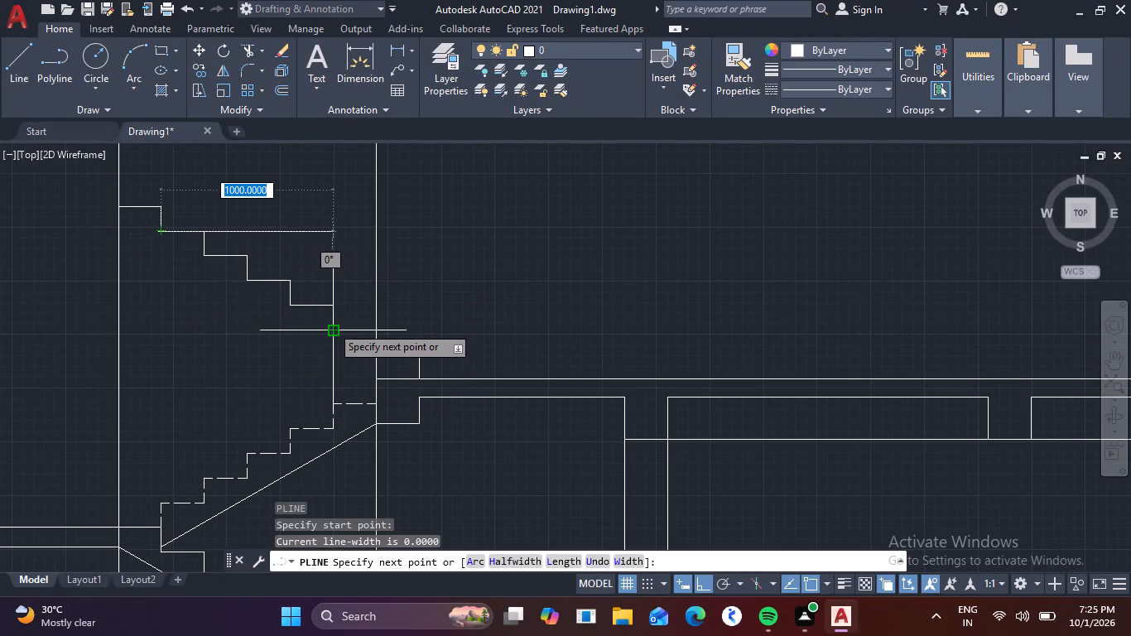
key("F8")
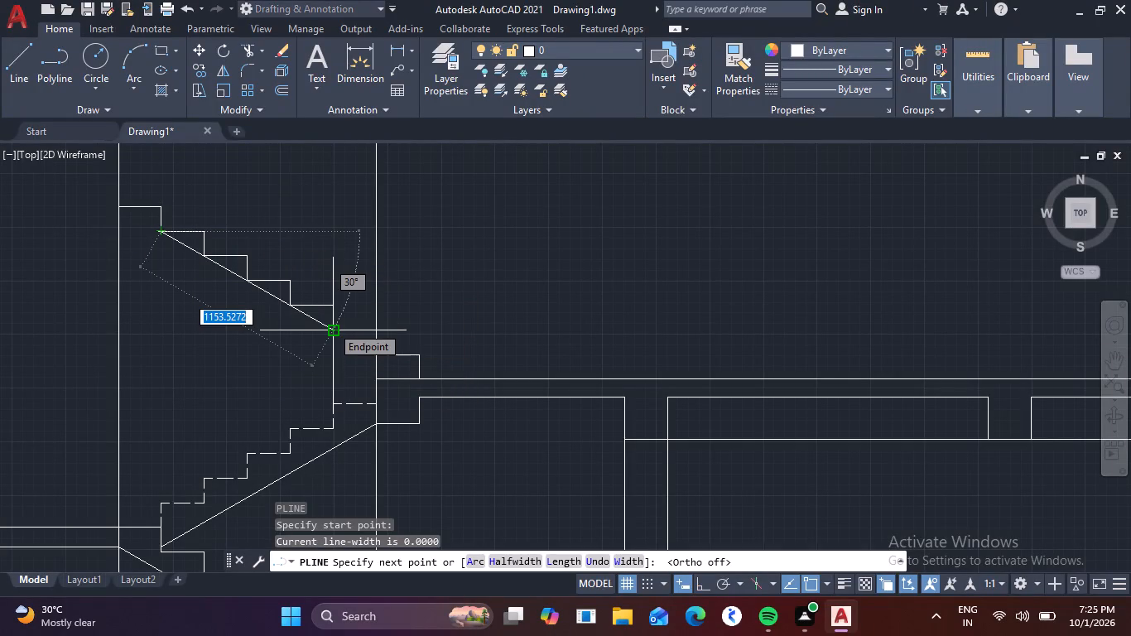
left_click(331, 325)
key("Escape")
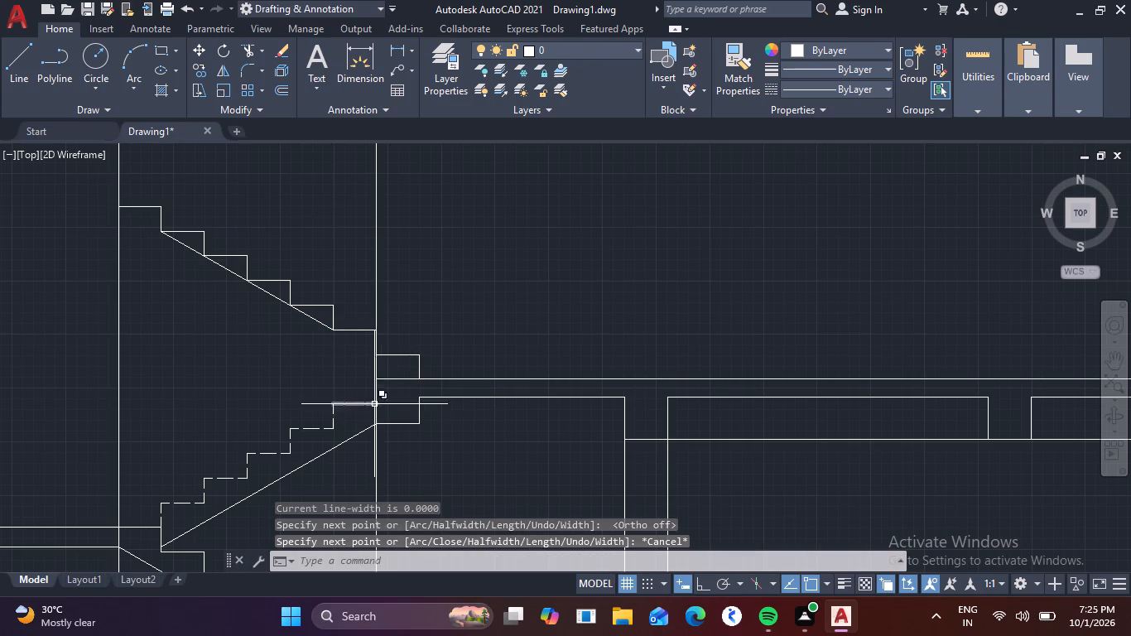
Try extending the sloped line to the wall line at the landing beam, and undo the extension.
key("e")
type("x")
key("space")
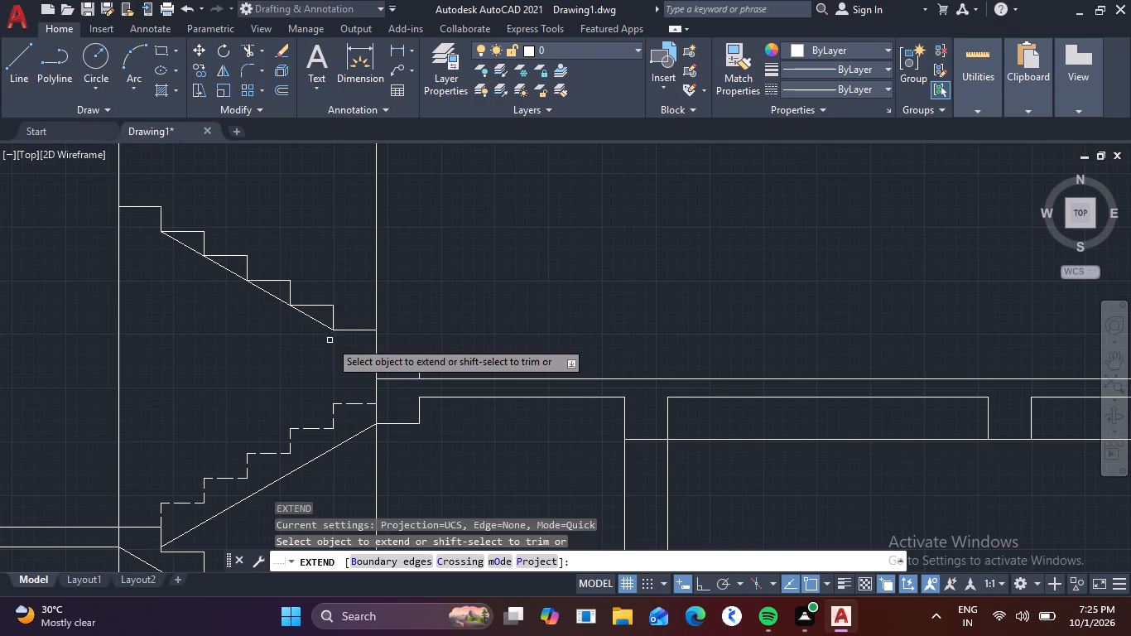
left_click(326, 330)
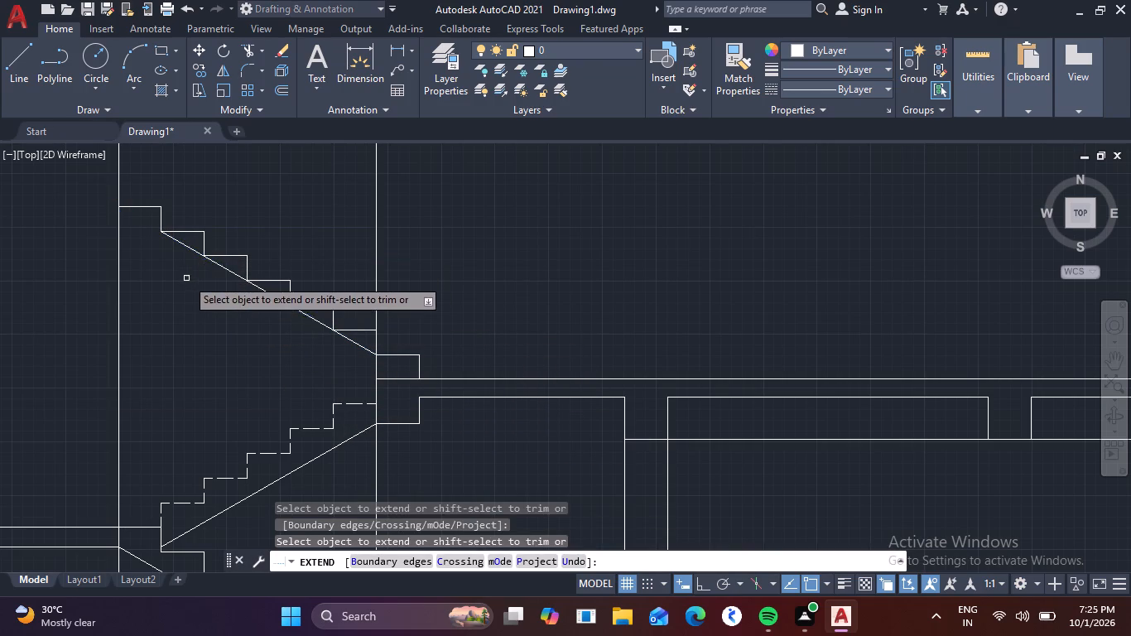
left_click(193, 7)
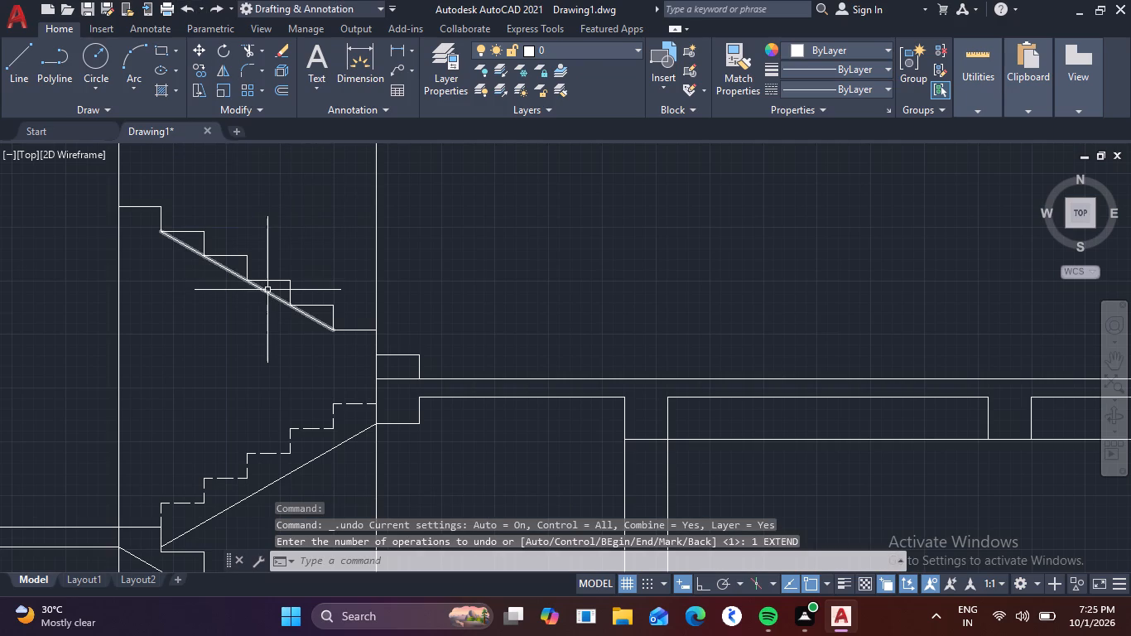
Offset the sloped line 100 mm below the upper flight and erase the original line through the step corners.
left_click(267, 290)
key("o")
key("Return")
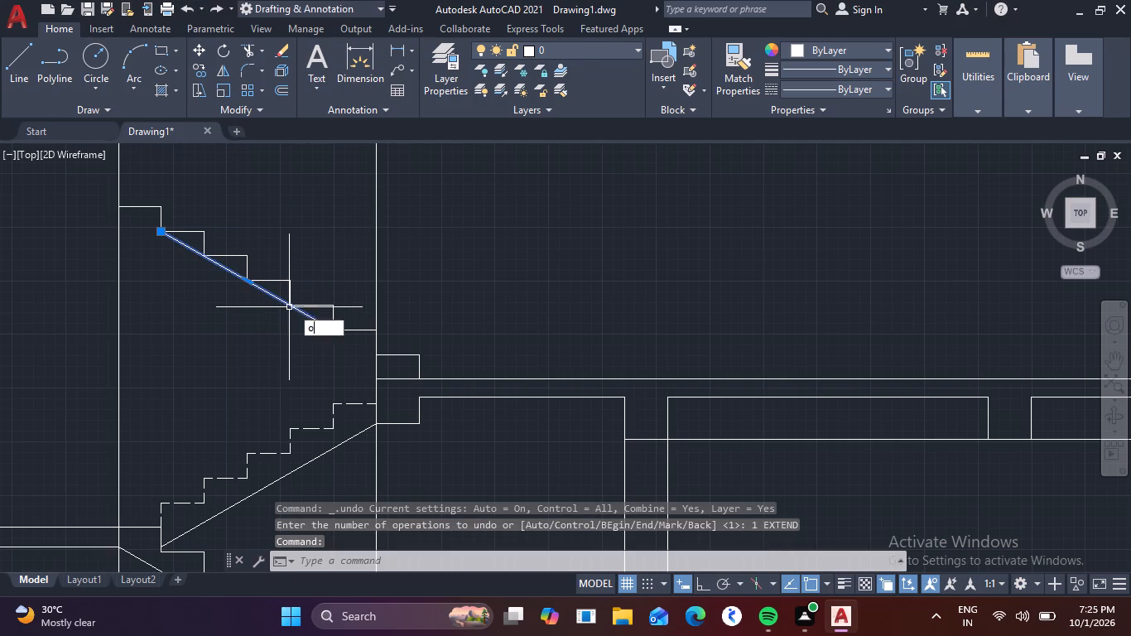
key("1")
key("0")
key("0")
key("0")
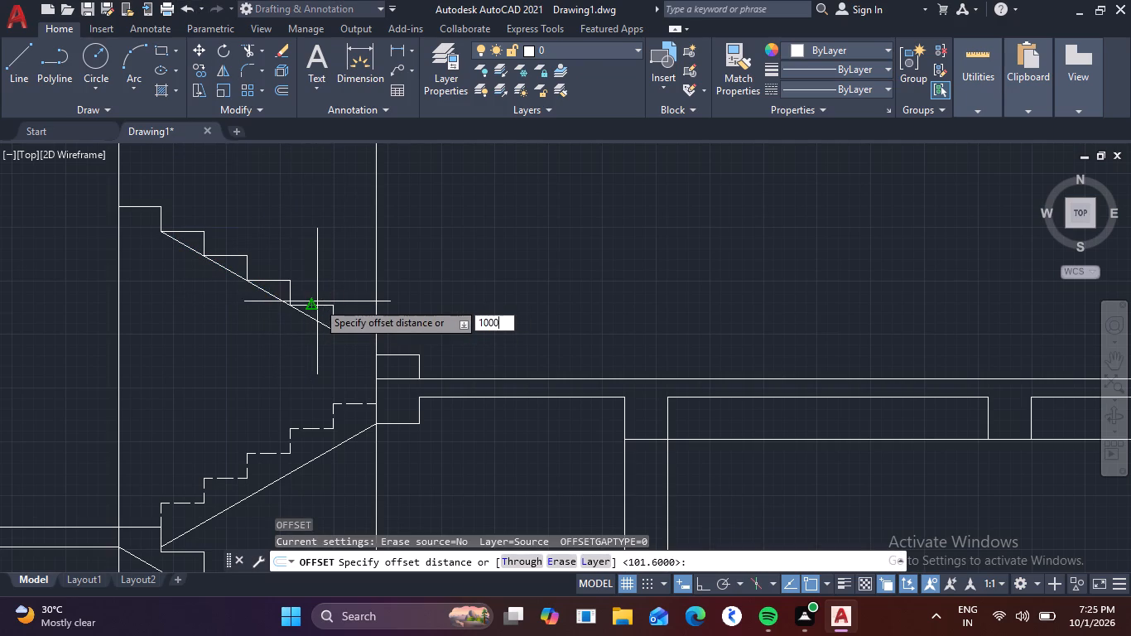
key("BackSpace")
key("Return")
left_click(246, 322)
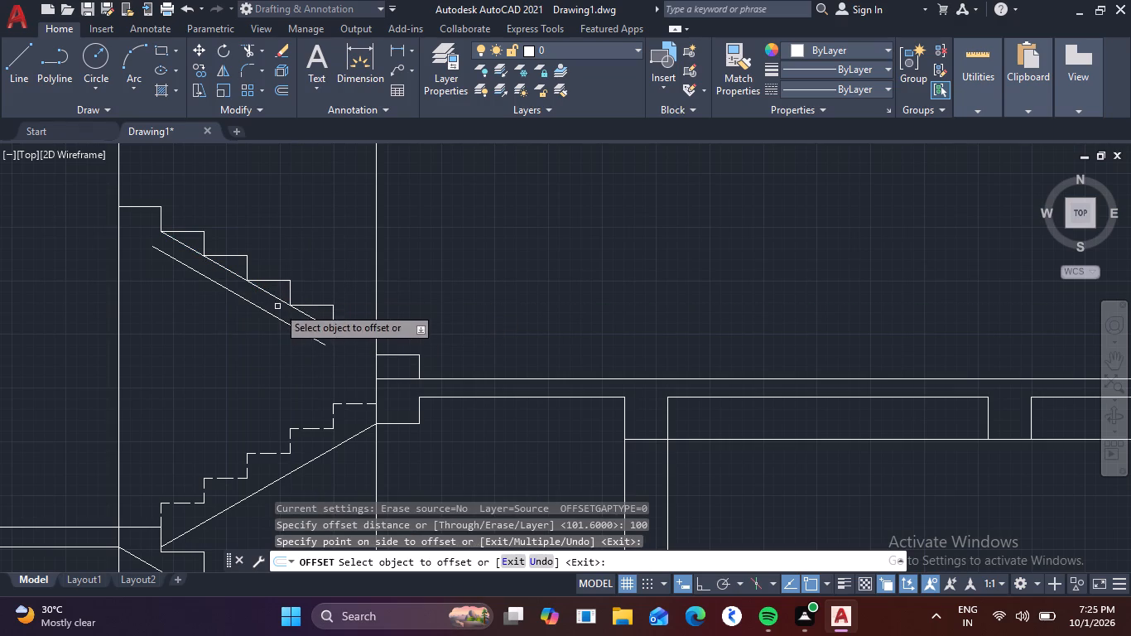
key("Escape")
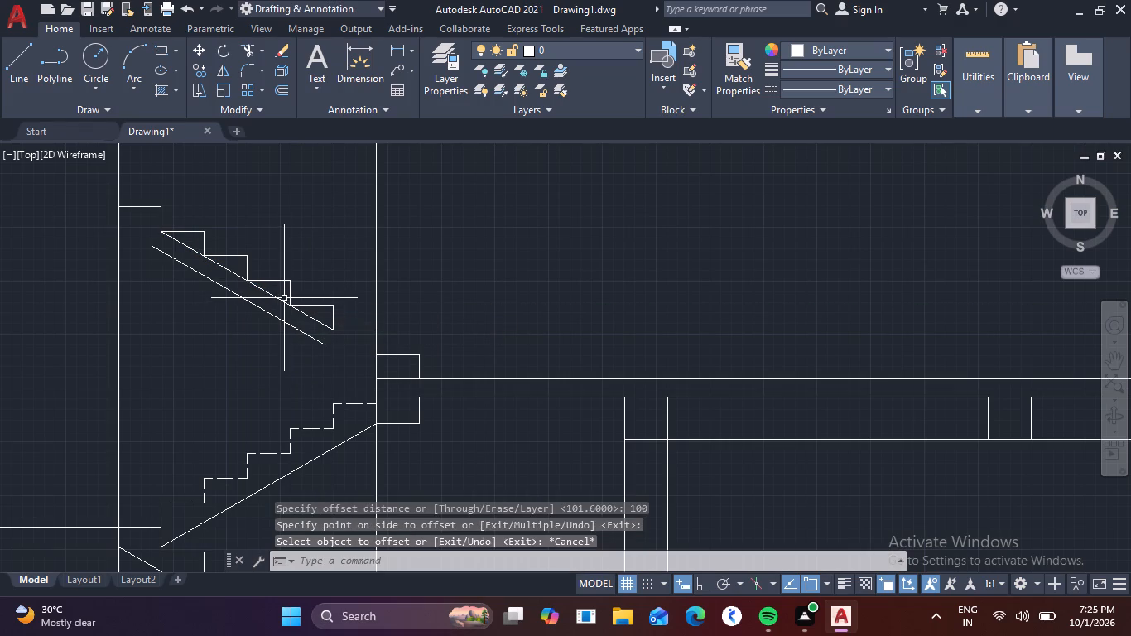
left_click(278, 296)
key("Delete")
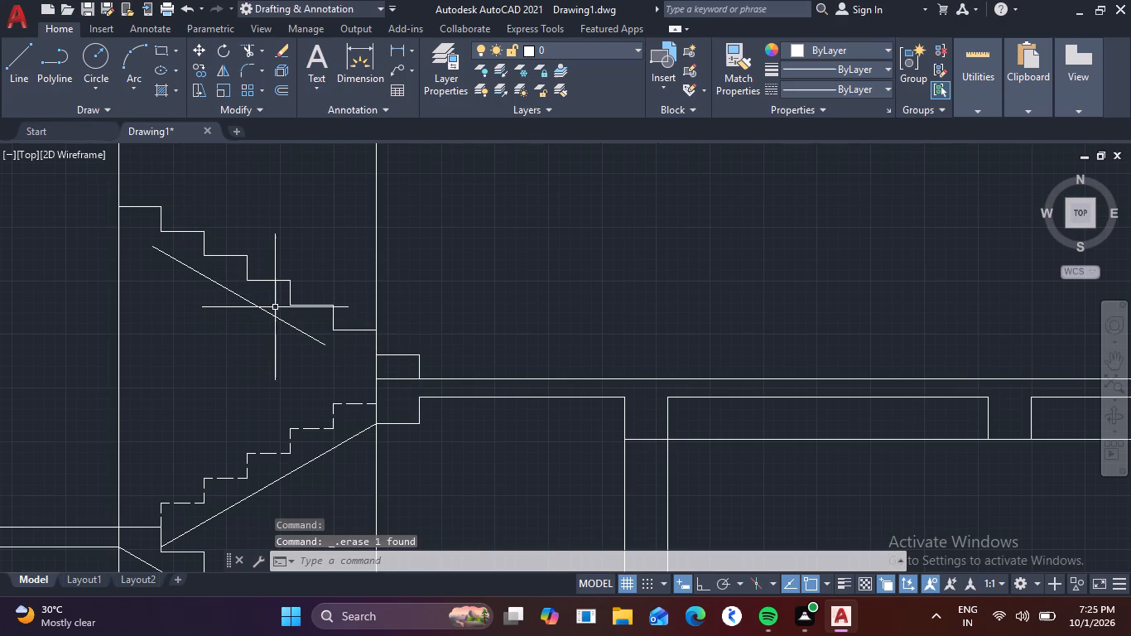
Extend both ends of the offset soffit line to the vertical lines bounding the upper flight.
key("e")
type("x")
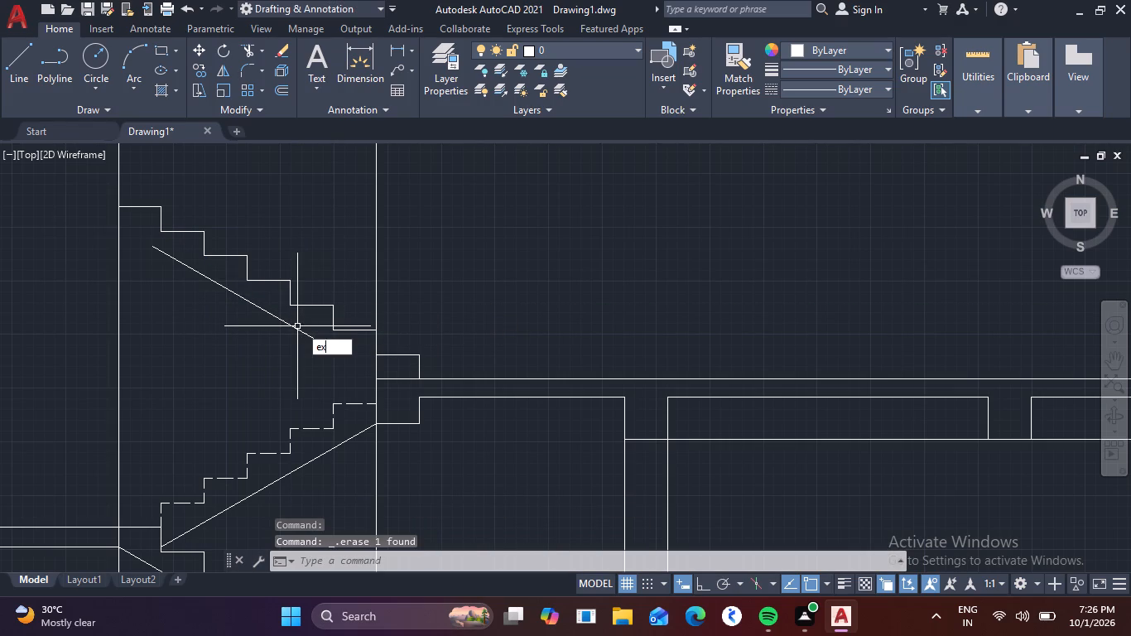
key("space")
left_click(315, 339)
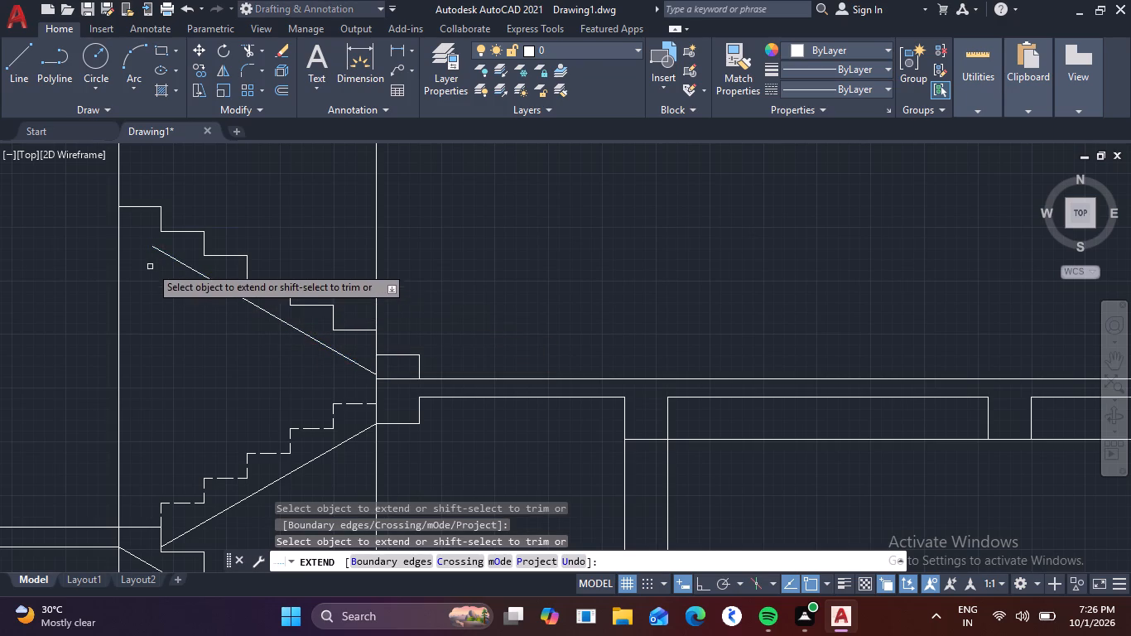
left_click(159, 251)
key("Escape")
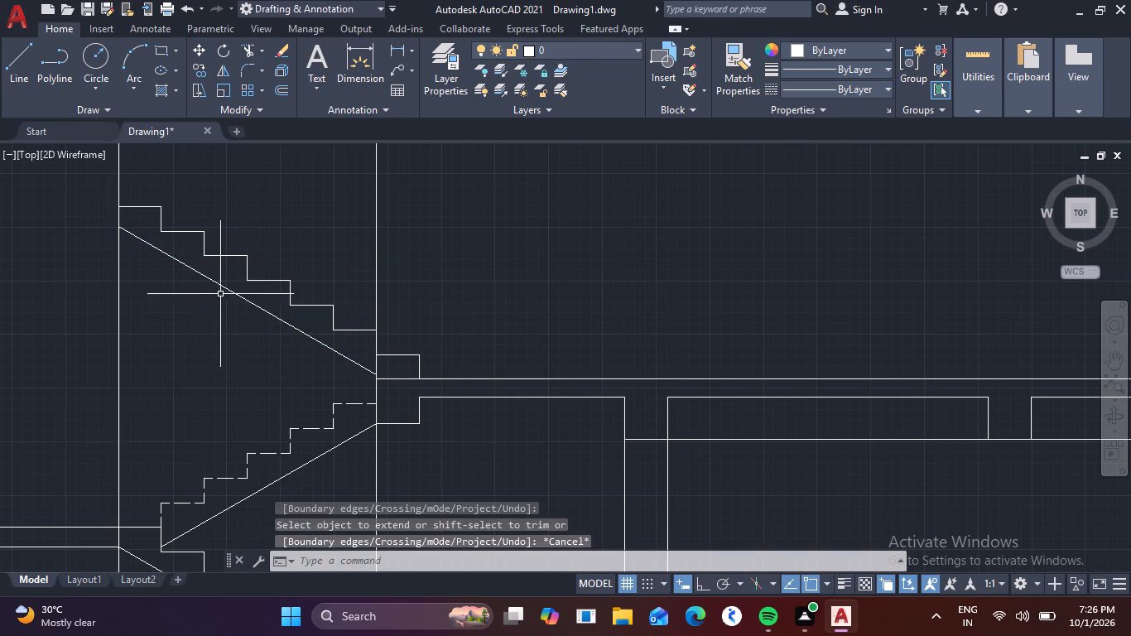
With Ortho on, draw the upper landing's soffit and top lines from the soffit corner and tread to the outer wall's inner face.
middle_click_drag(447, 325, 446, 325)
middle_click_drag(446, 325, 642, 306)
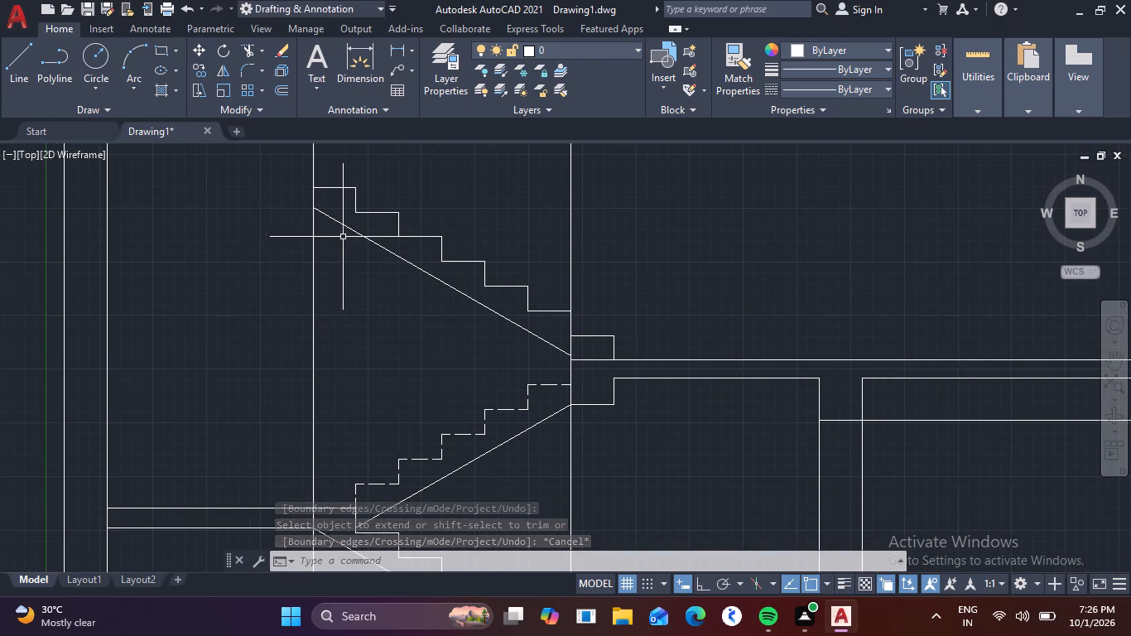
key("F8")
key("l")
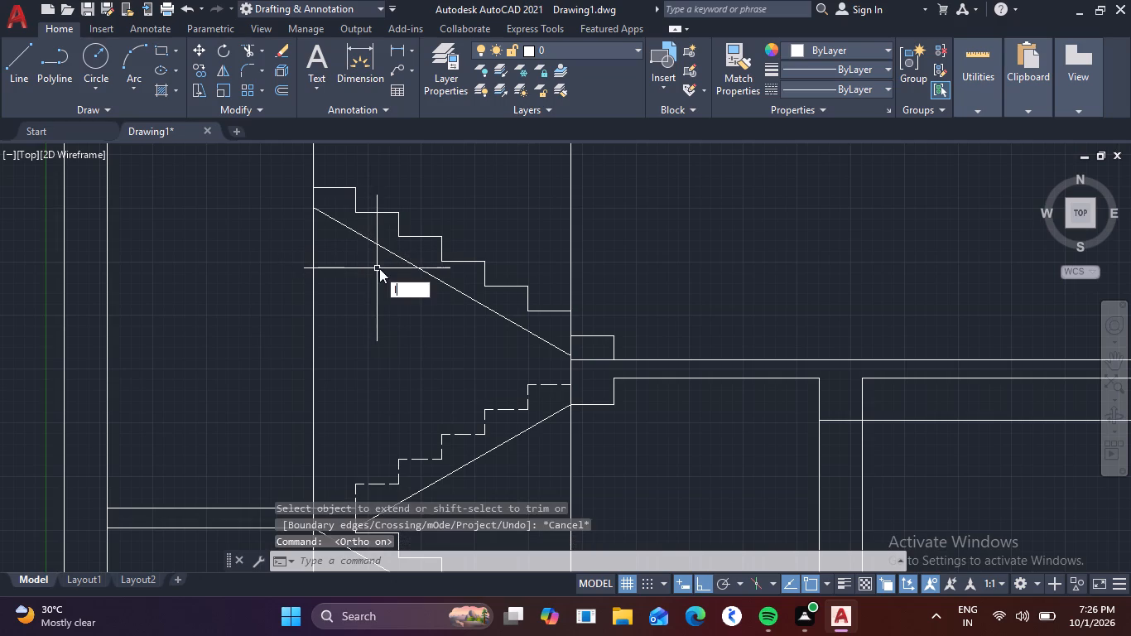
key("space")
left_click(313, 213)
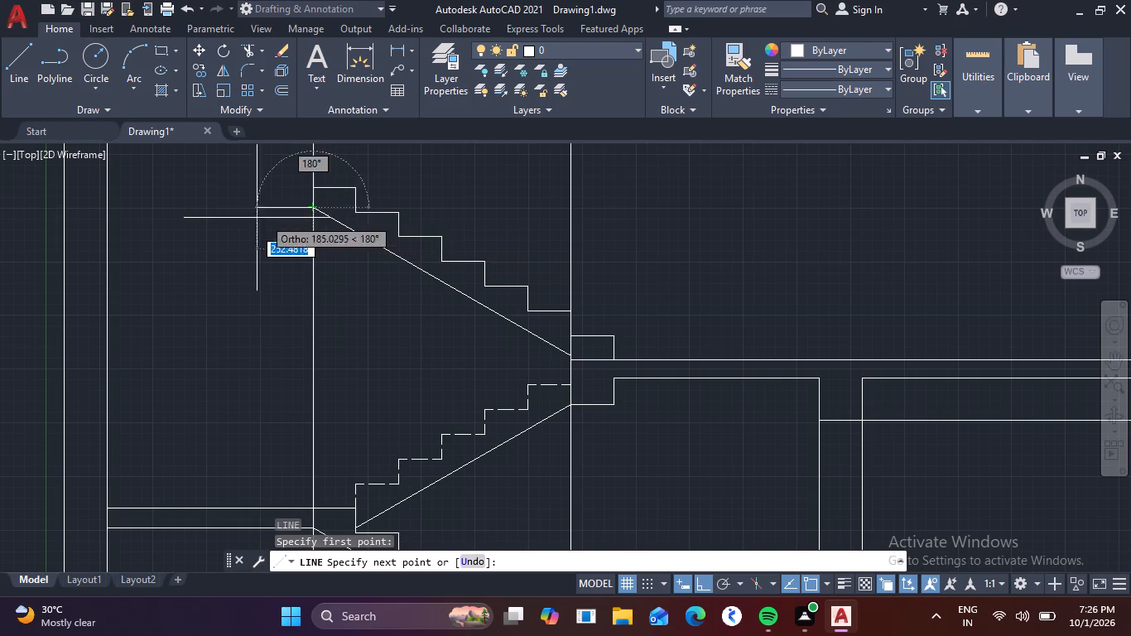
left_click(110, 210)
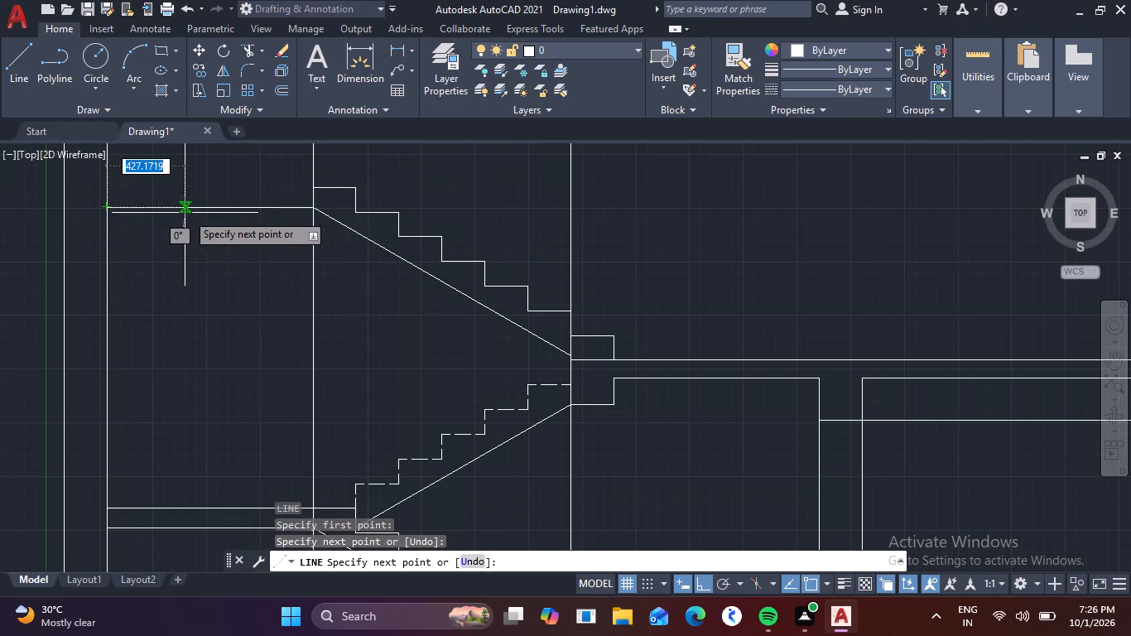
key("Escape")
key("space")
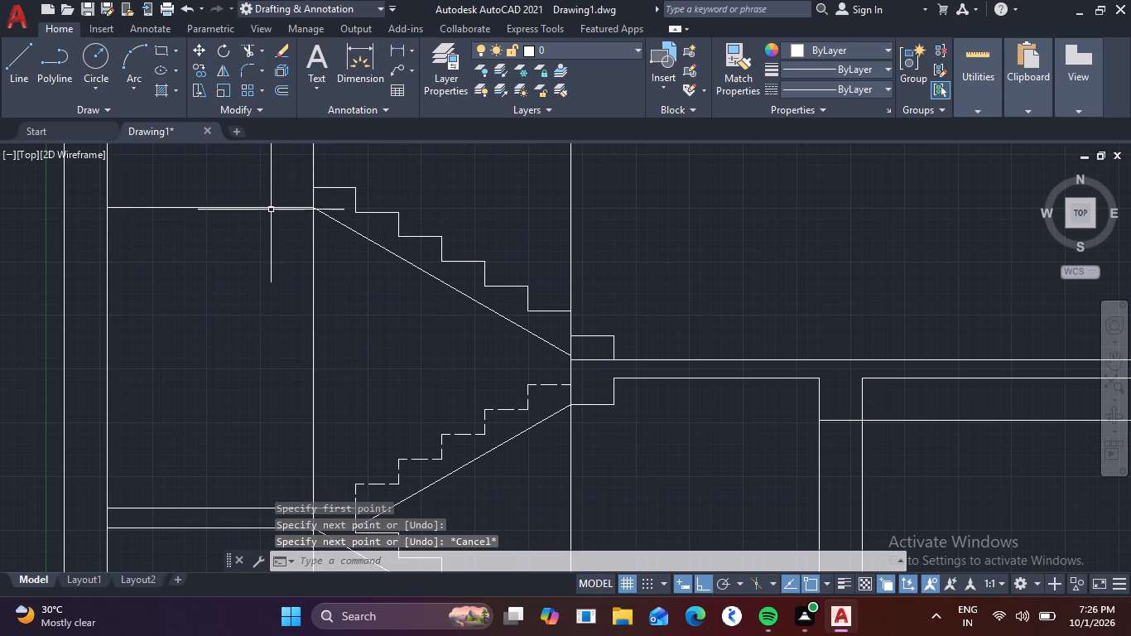
left_click(311, 184)
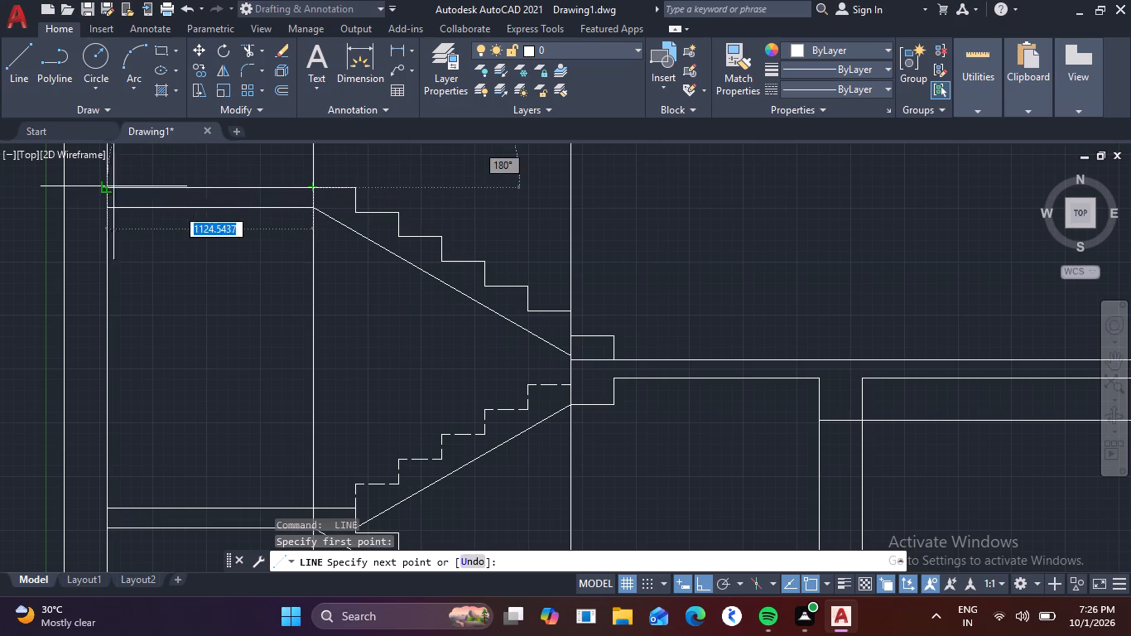
left_click(103, 188)
key("Escape")
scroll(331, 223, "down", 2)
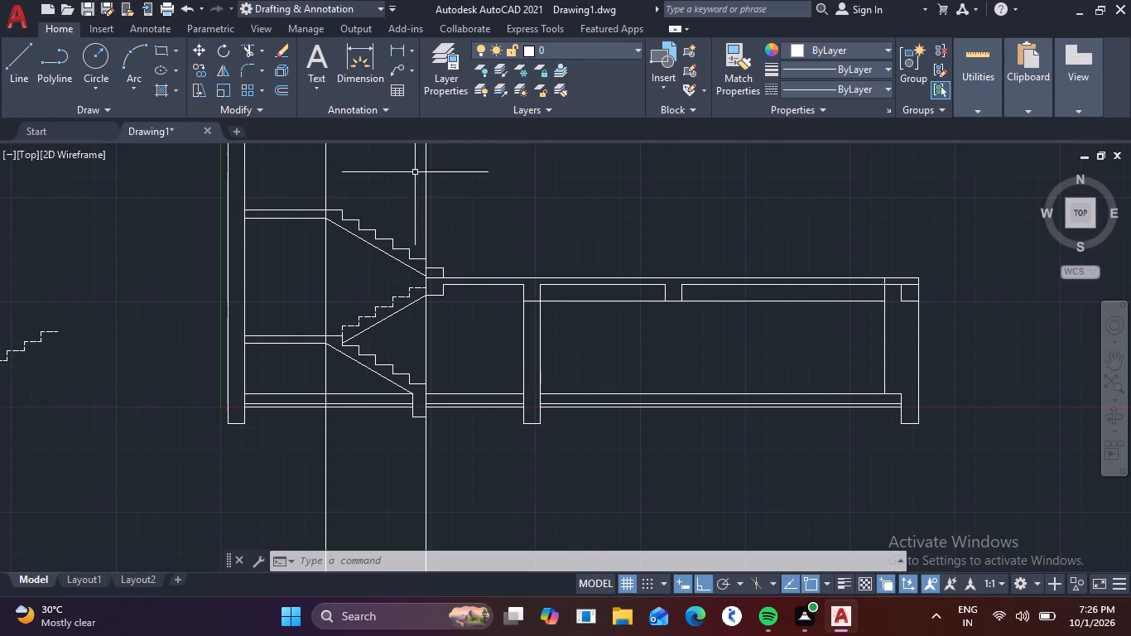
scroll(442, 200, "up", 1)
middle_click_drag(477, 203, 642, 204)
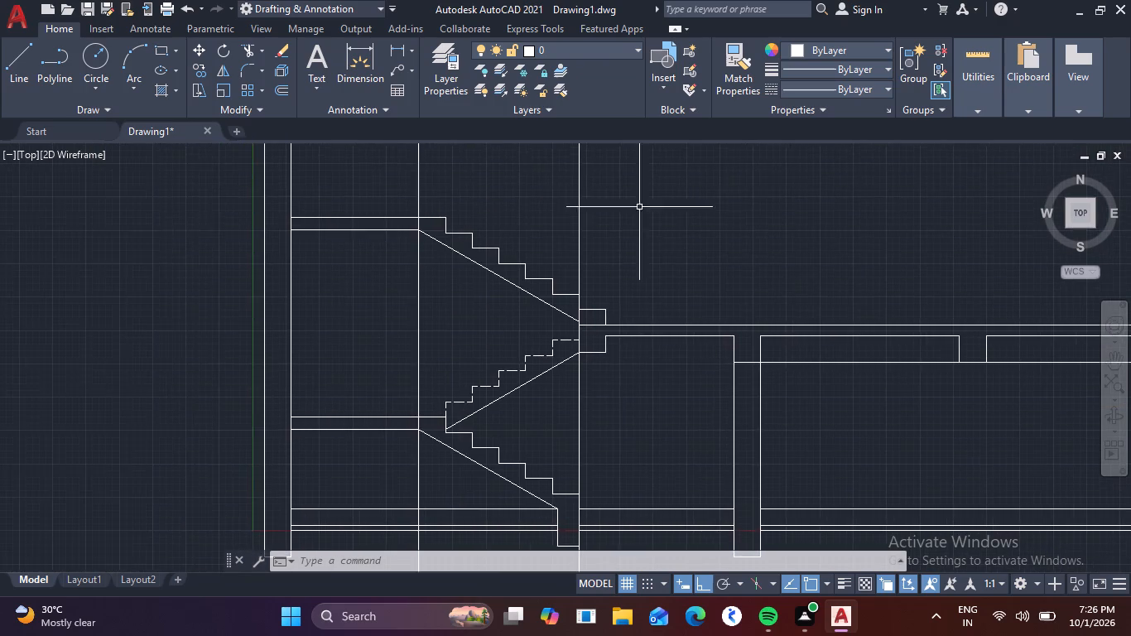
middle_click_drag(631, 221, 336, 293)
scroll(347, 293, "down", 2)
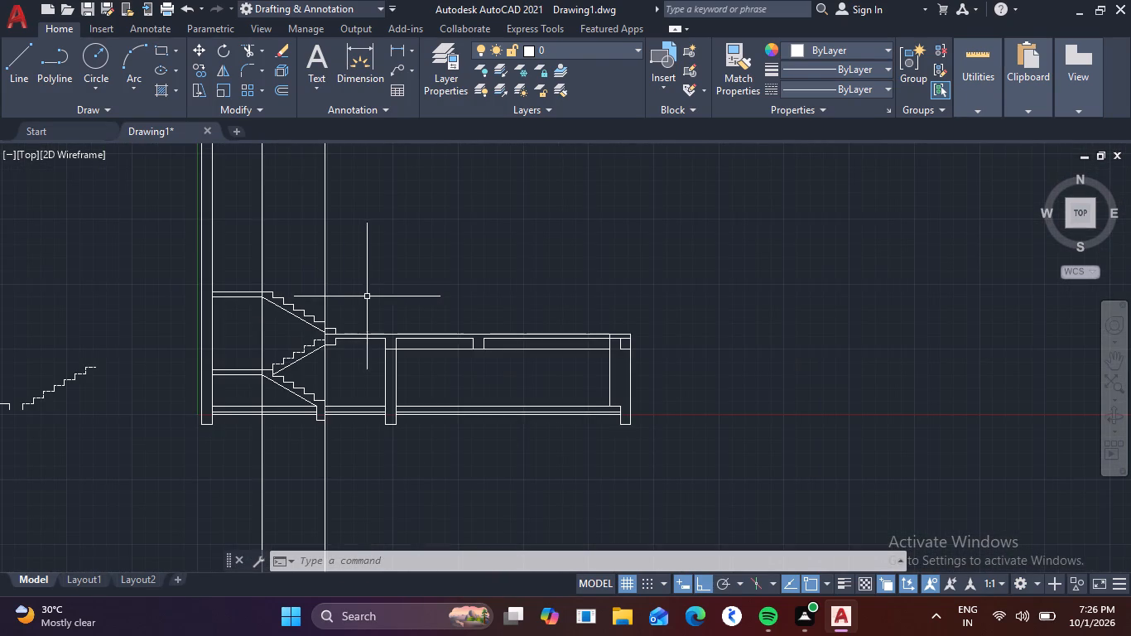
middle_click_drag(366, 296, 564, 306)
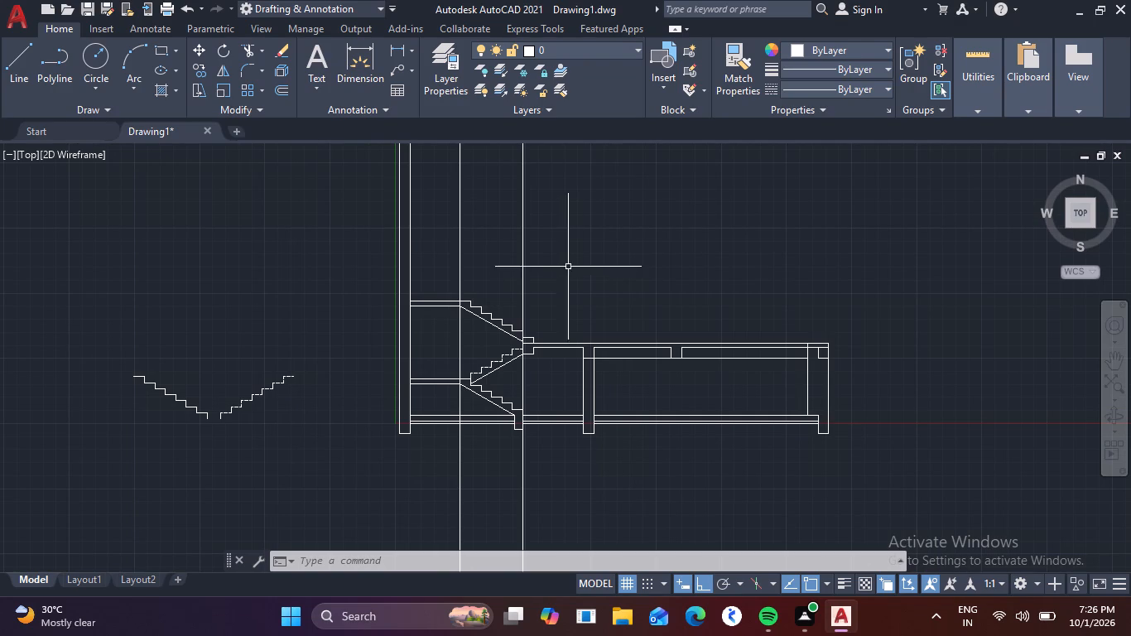
Draw a line continuing the upper landing's top edge across the wall thickness to the wall's outer face.
scroll(563, 313, "up", 2)
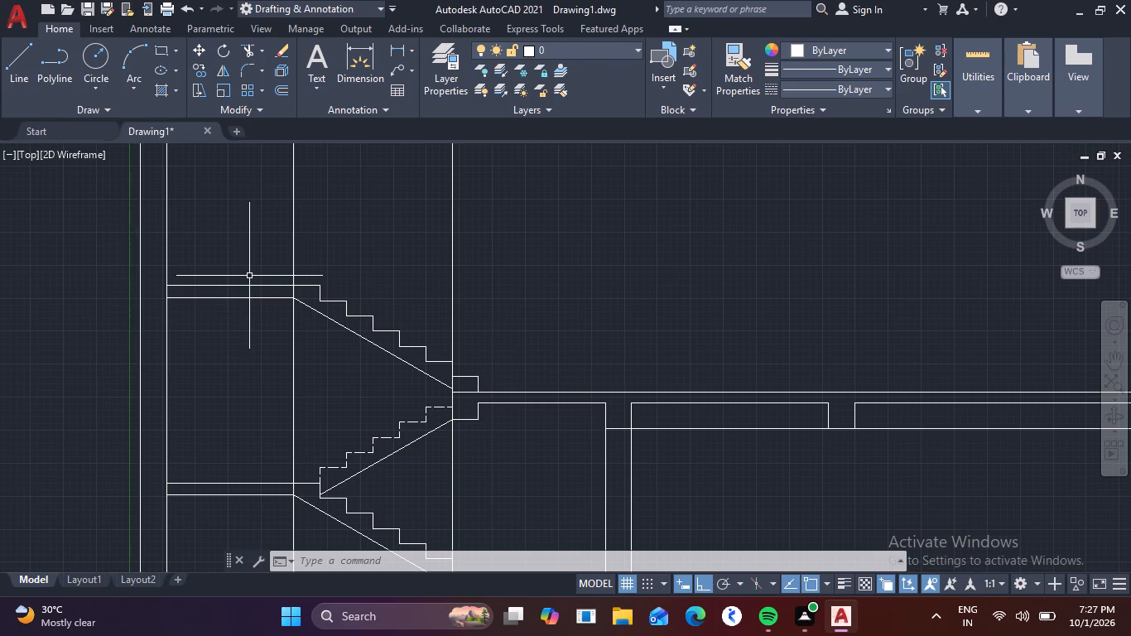
middle_click_drag(253, 277, 402, 298)
middle_click(403, 298)
middle_click(403, 298)
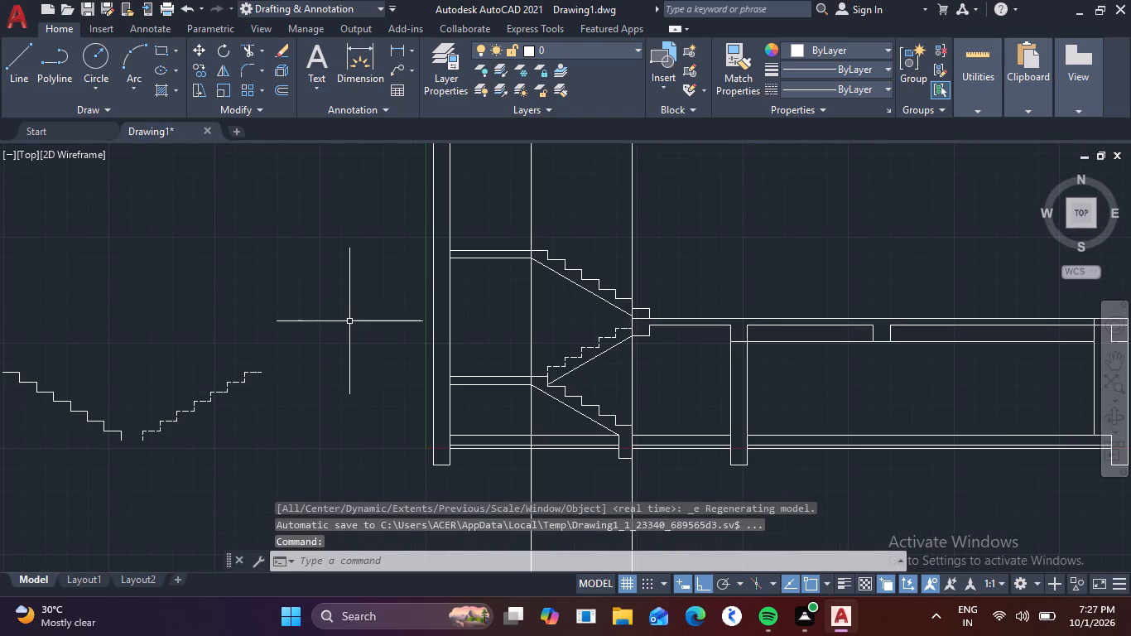
key("l")
key("space")
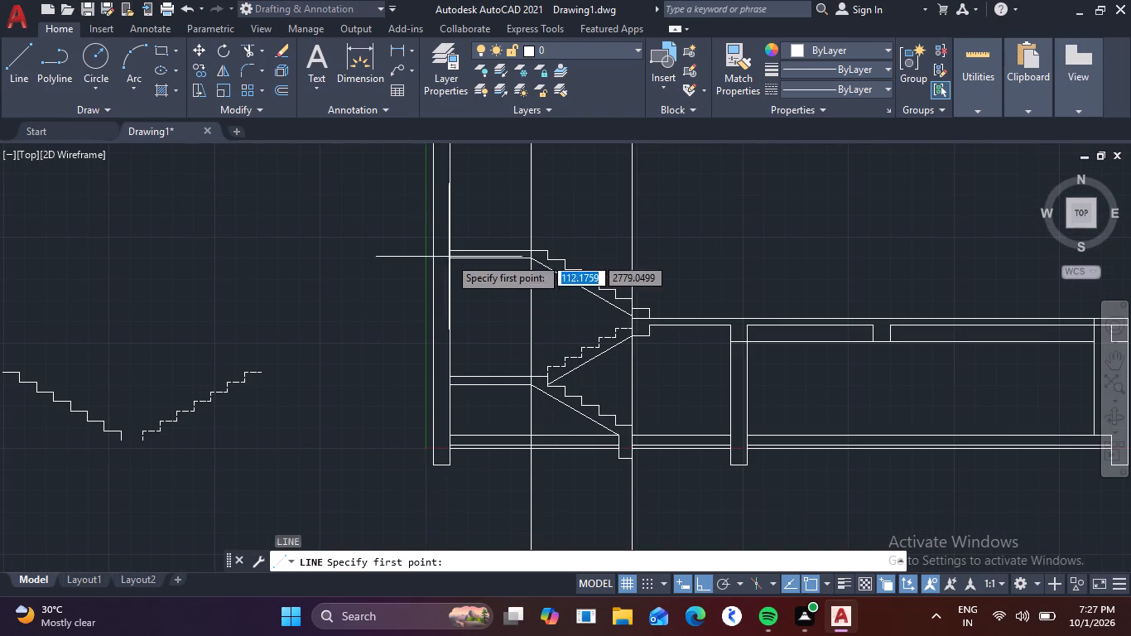
left_click(450, 251)
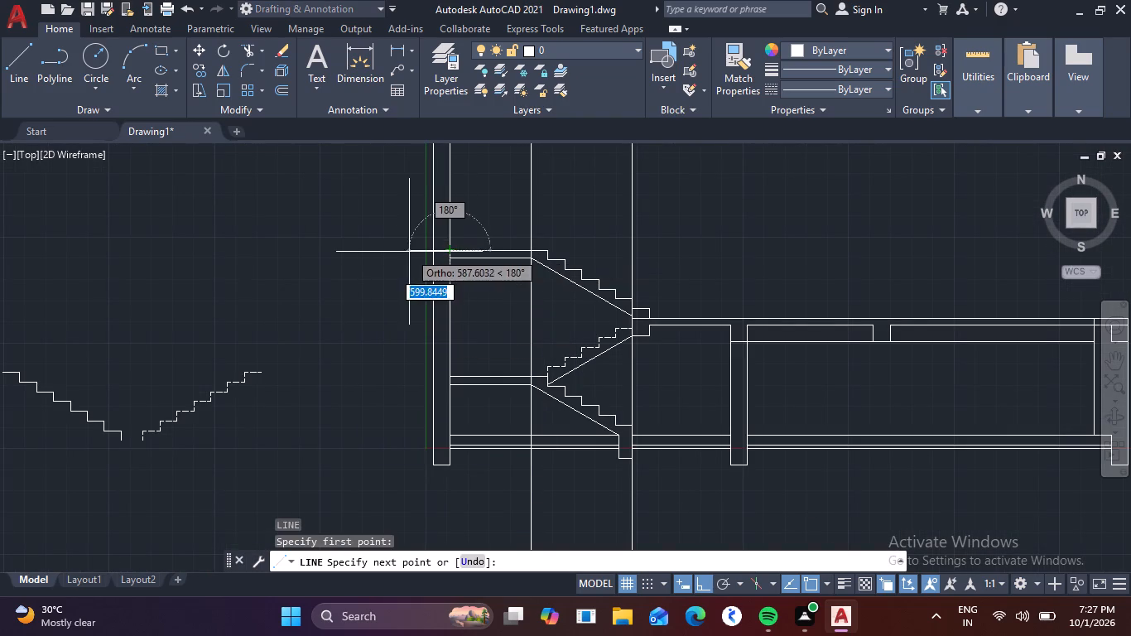
left_click(436, 249)
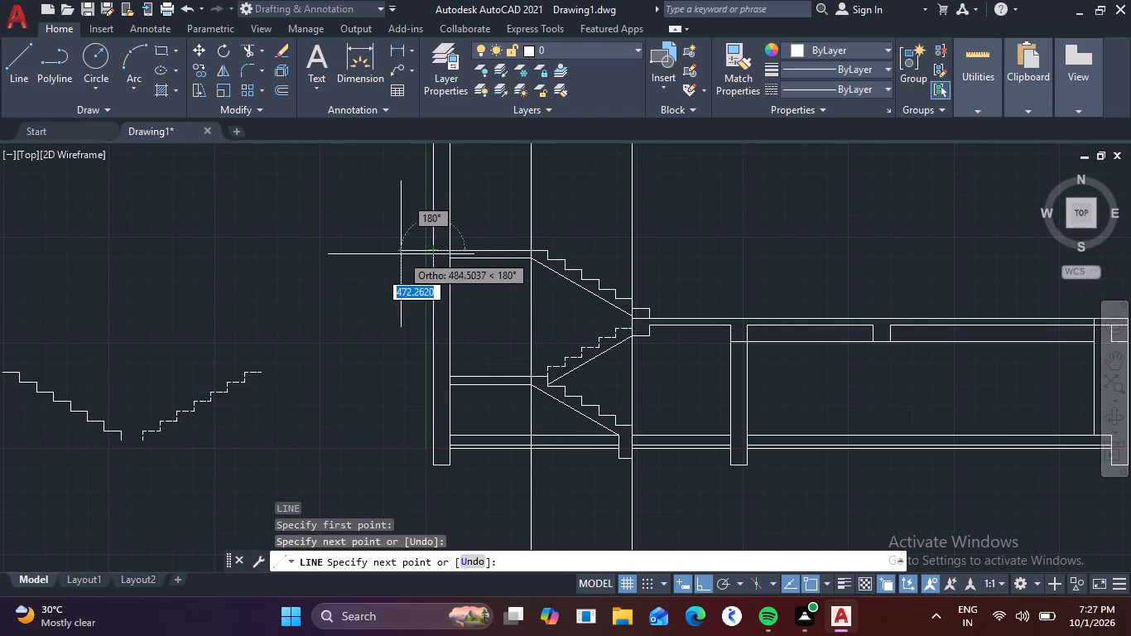
middle_click_drag(414, 257, 465, 268)
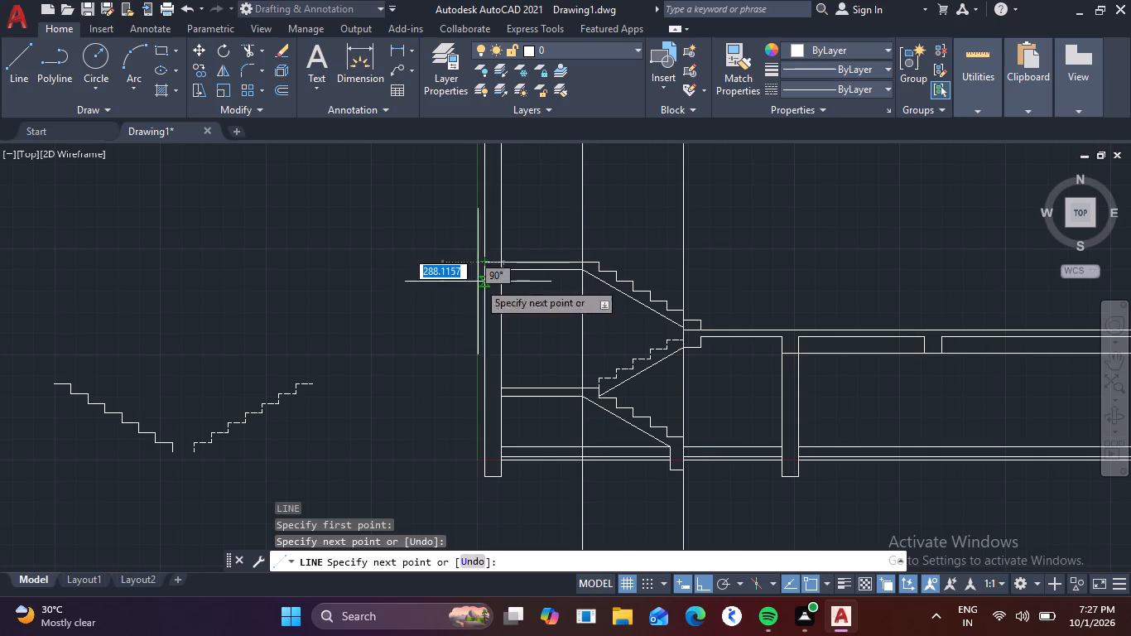
key("Escape")
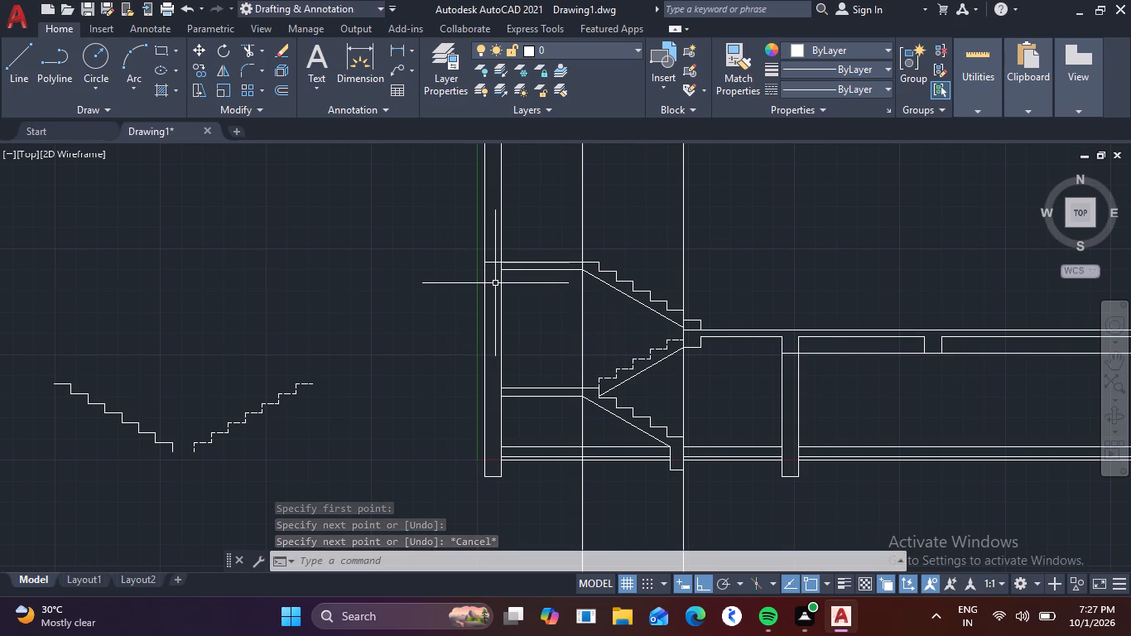
Draw a beam 250 mm deep below the landing soffit with a sloped-top sunshade projecting about 412 mm, about 49 mm thick at its tip.
scroll(508, 272, "up", 2)
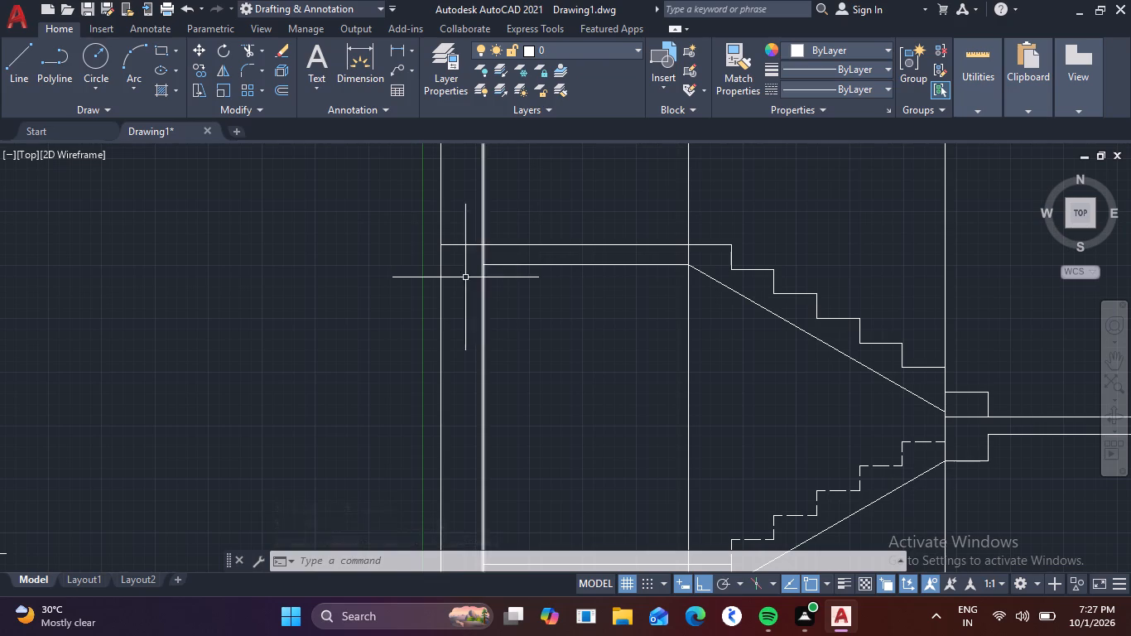
key("l")
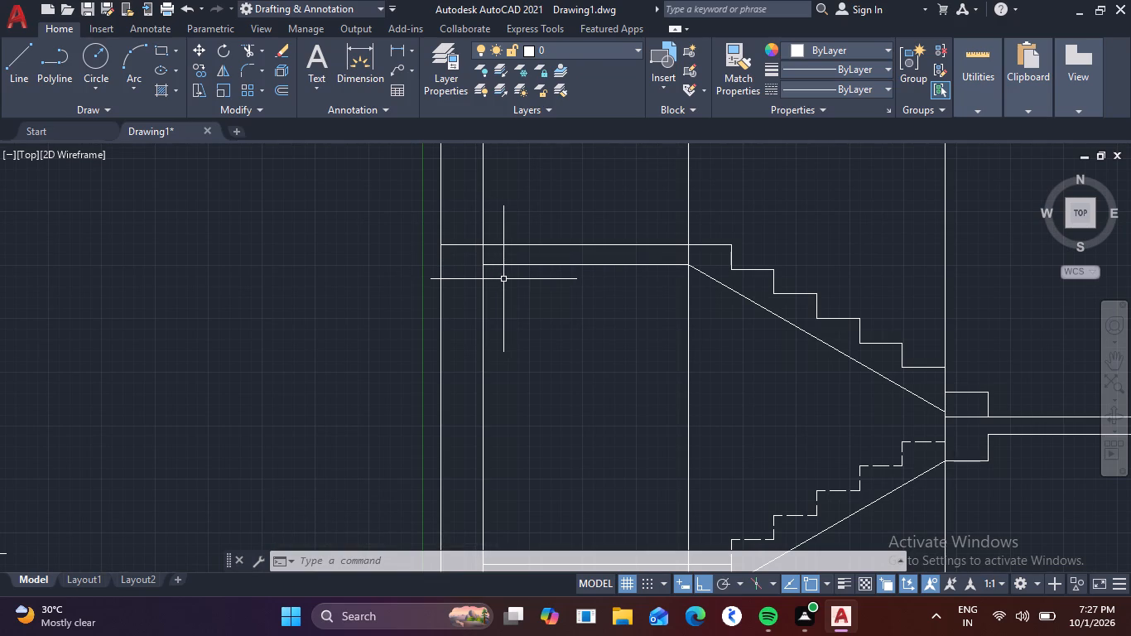
key("space")
left_click(484, 268)
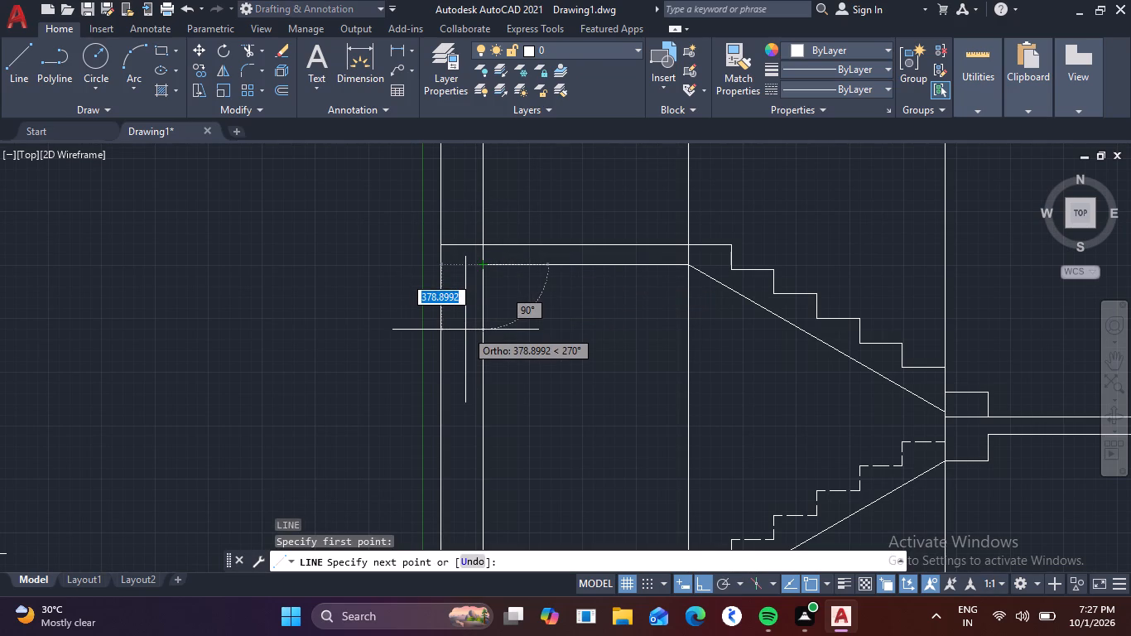
type("25")
key("0")
key("Return")
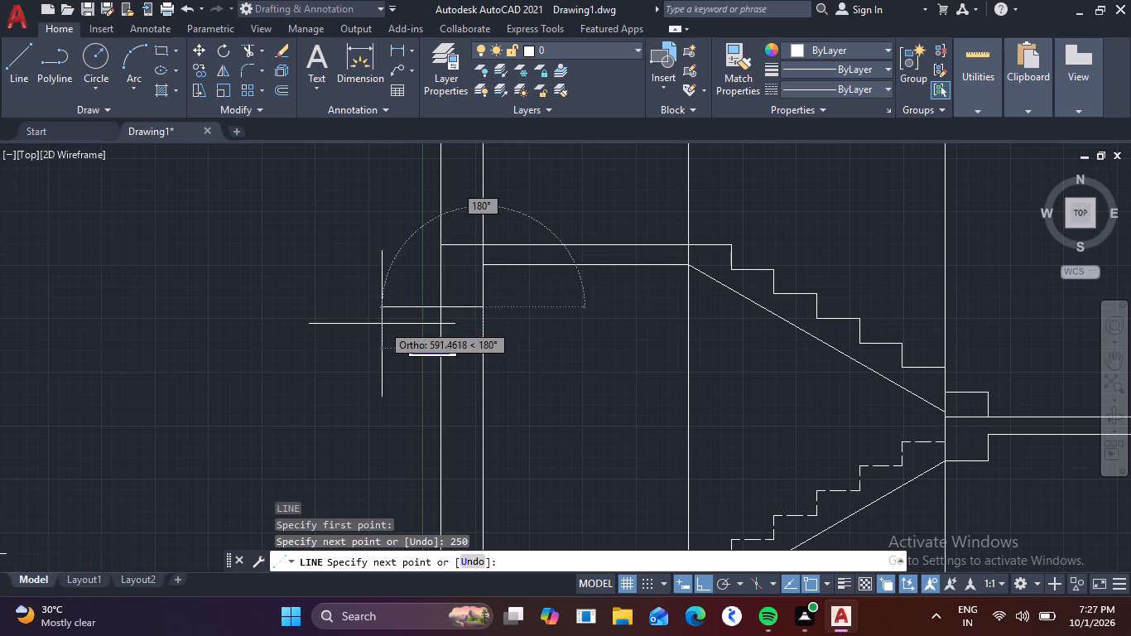
left_click(444, 309)
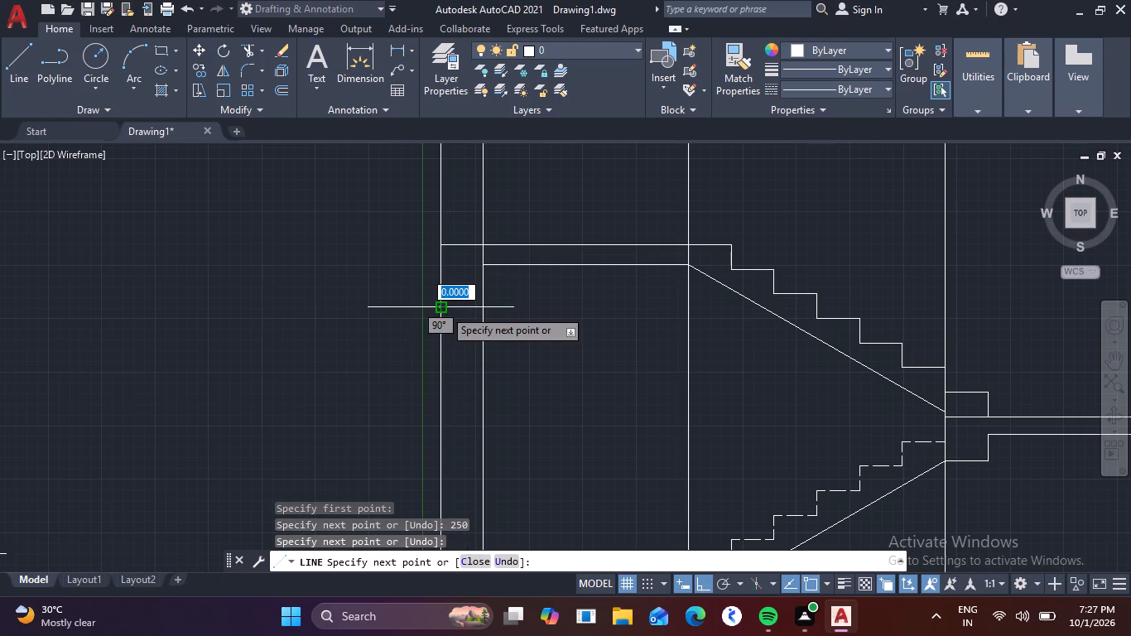
left_click(369, 308)
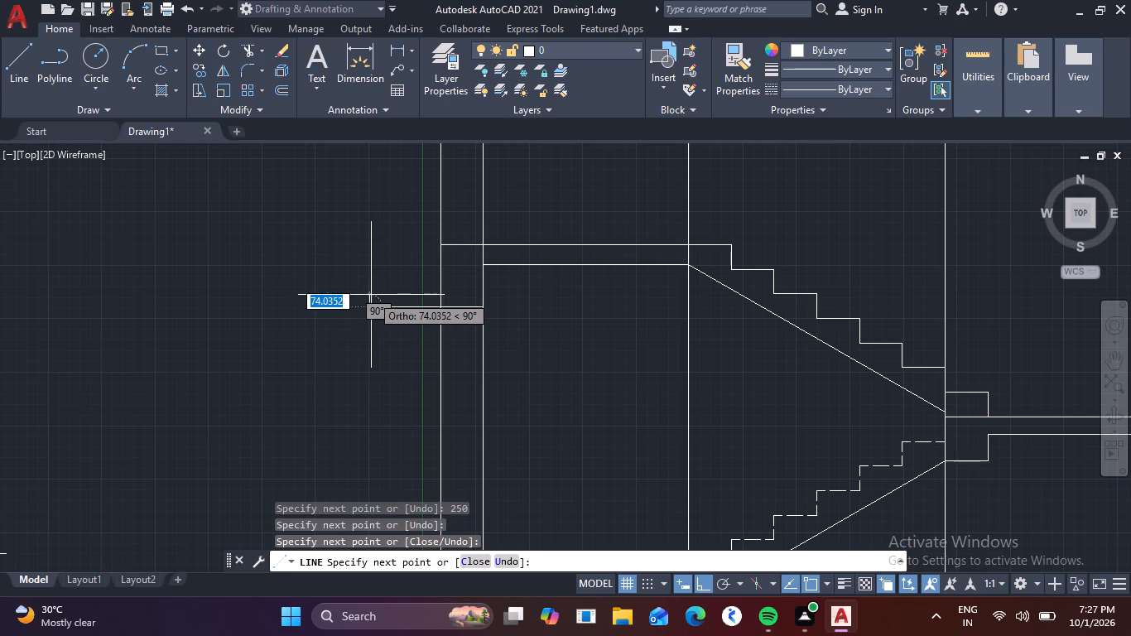
scroll(371, 297, "up", 2)
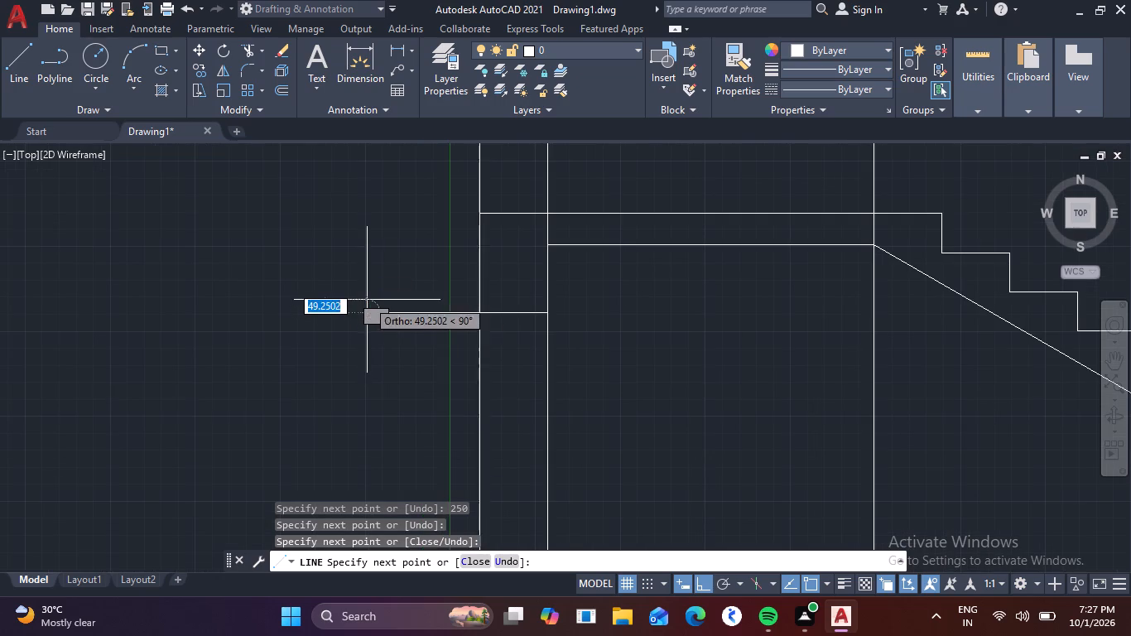
left_click(367, 300)
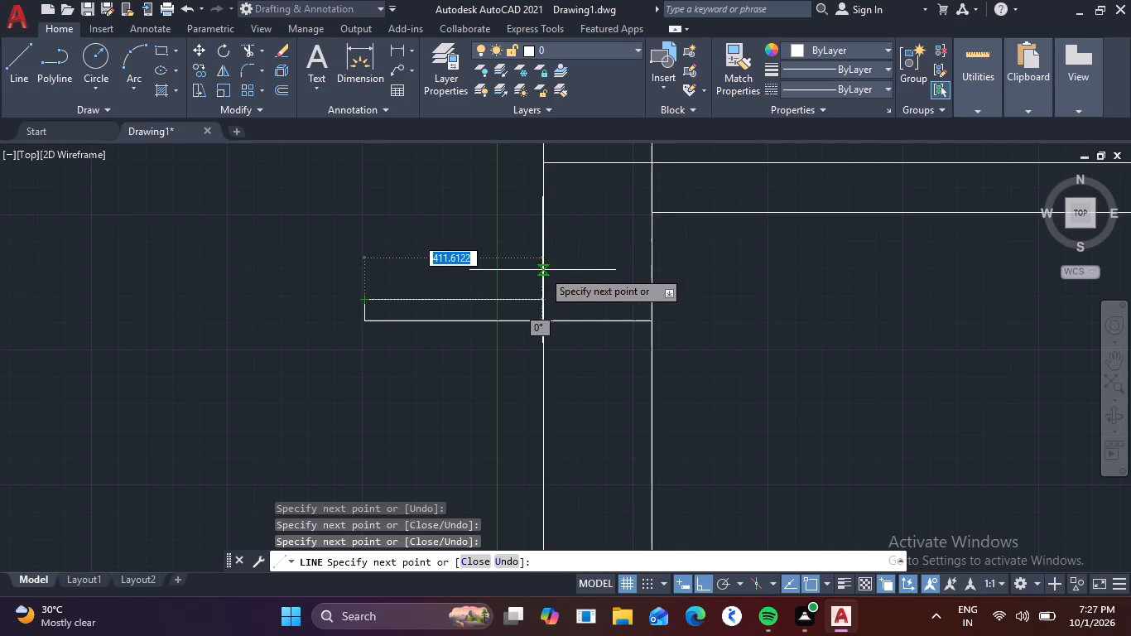
left_click(542, 270)
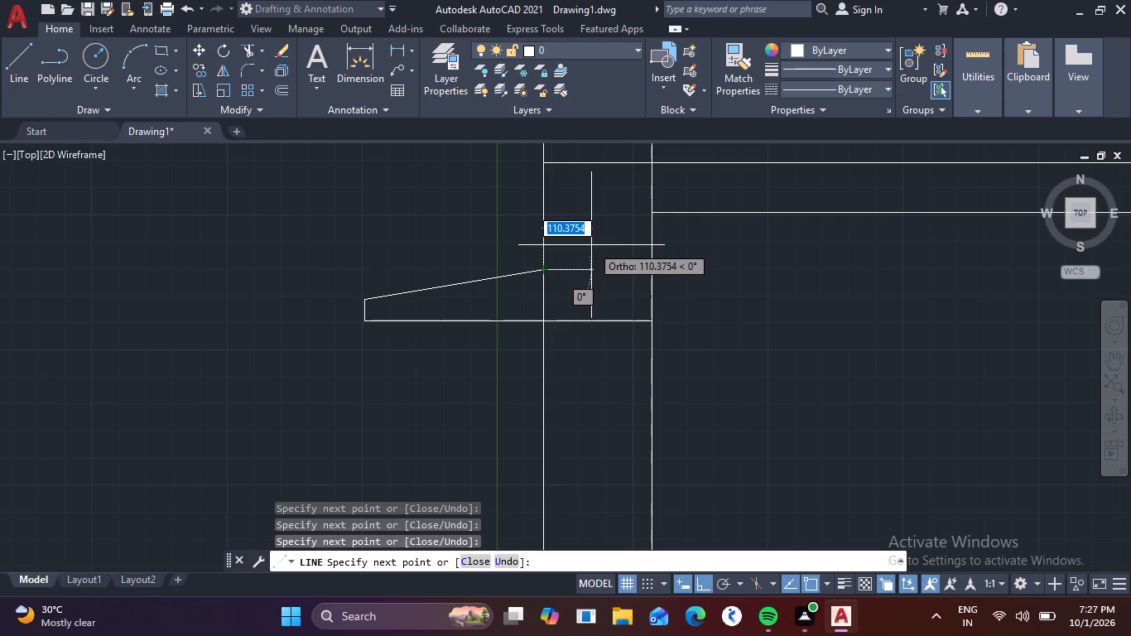
key("Escape")
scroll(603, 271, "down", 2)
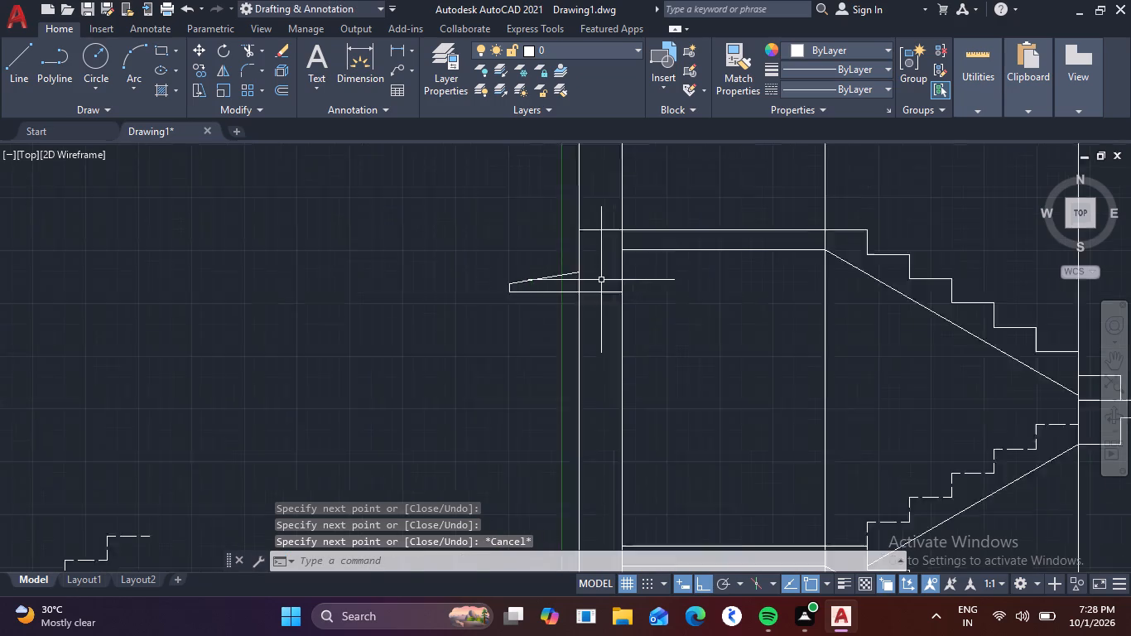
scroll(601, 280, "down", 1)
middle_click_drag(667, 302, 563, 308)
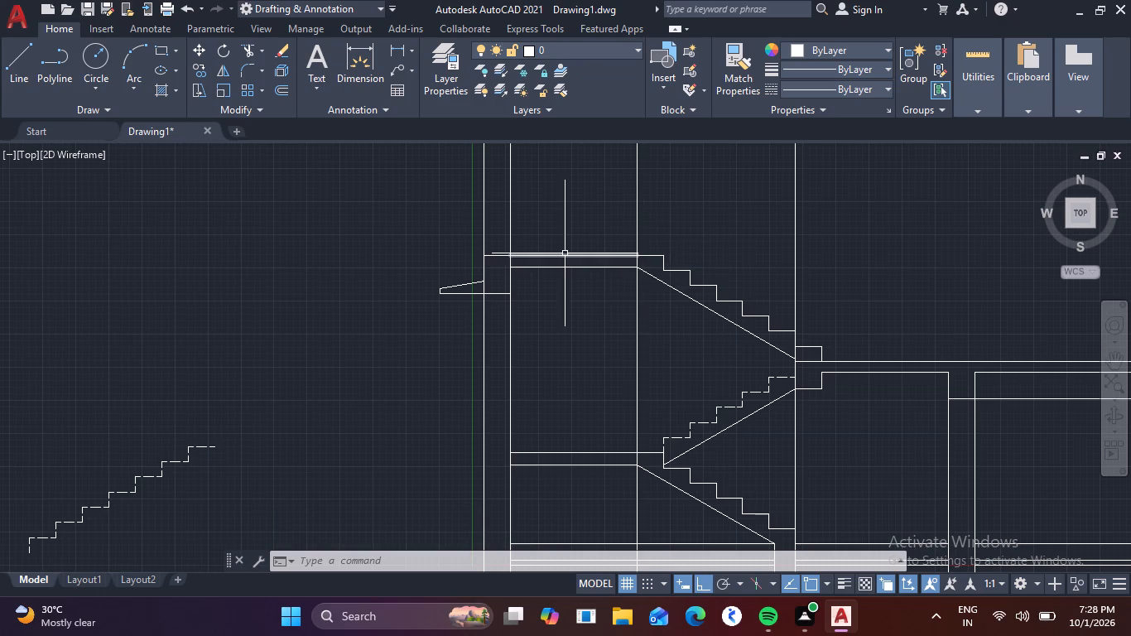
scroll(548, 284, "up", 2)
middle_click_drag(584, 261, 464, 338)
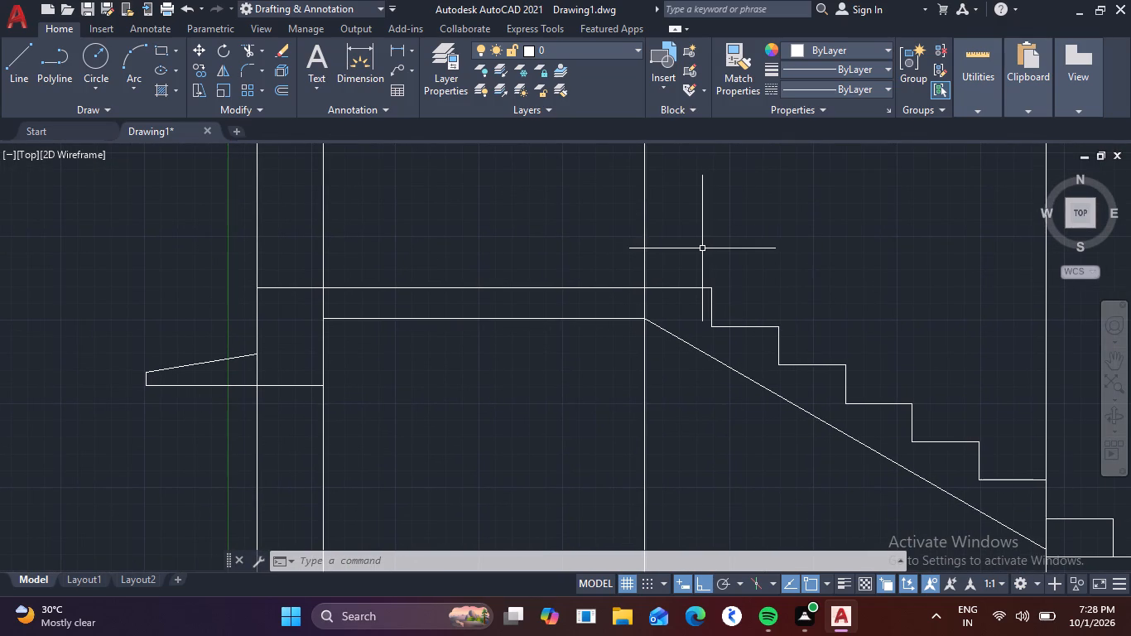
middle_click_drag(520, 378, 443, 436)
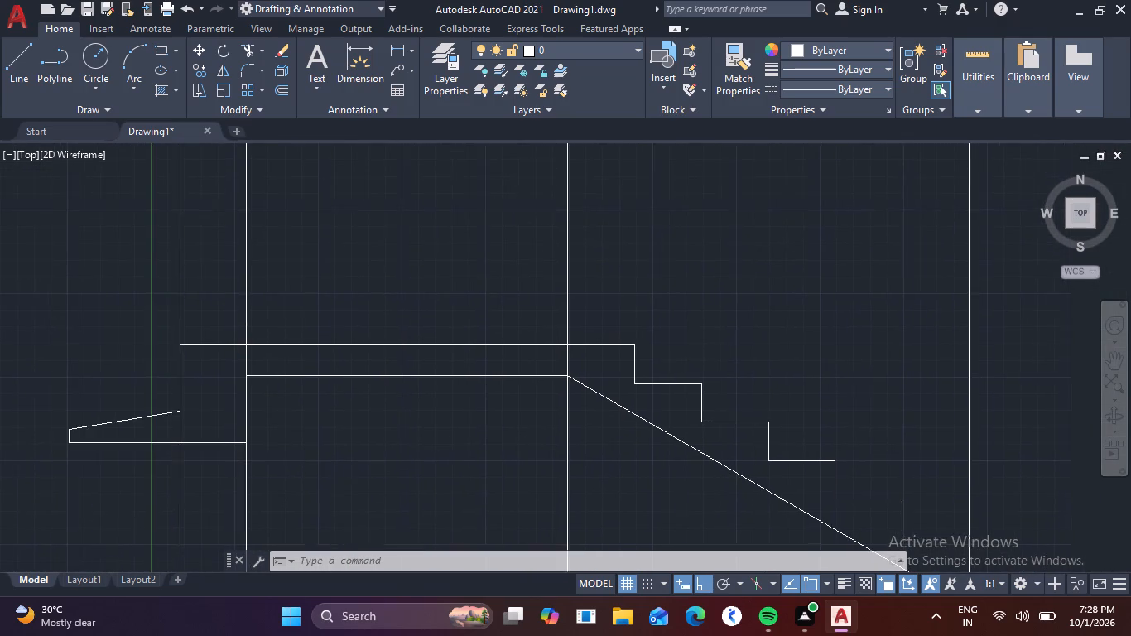
Draw a 250 mm horizontal line across the outer wall's thickness, between the lower landing and the sunshade beam.
scroll(443, 436, "down", 2)
middle_click_drag(445, 435, 383, 364)
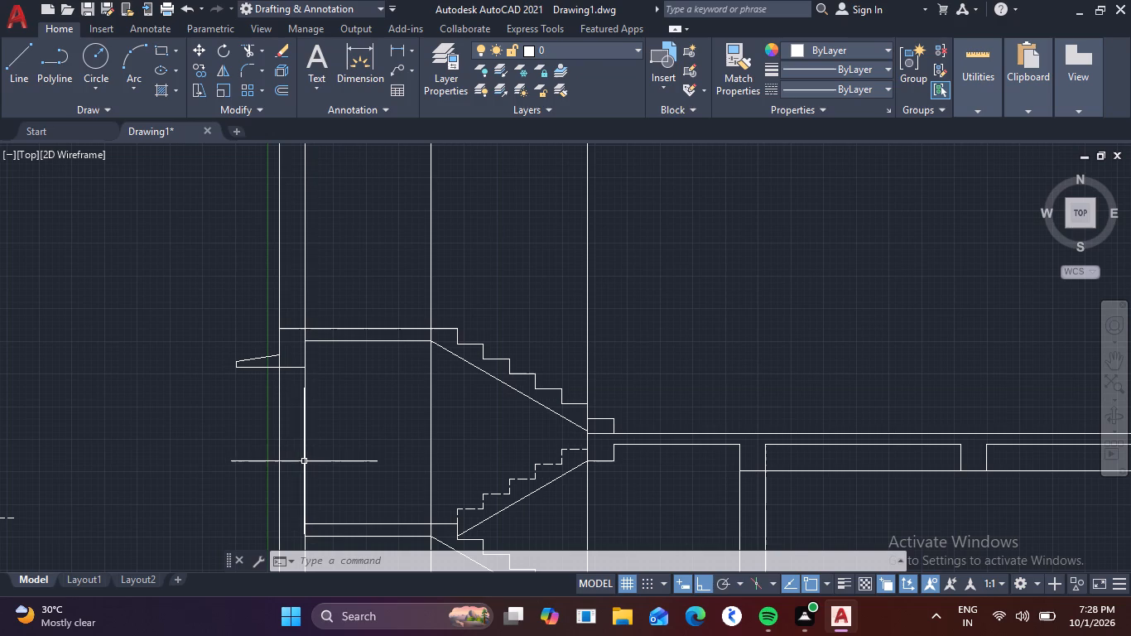
key("l")
key("space")
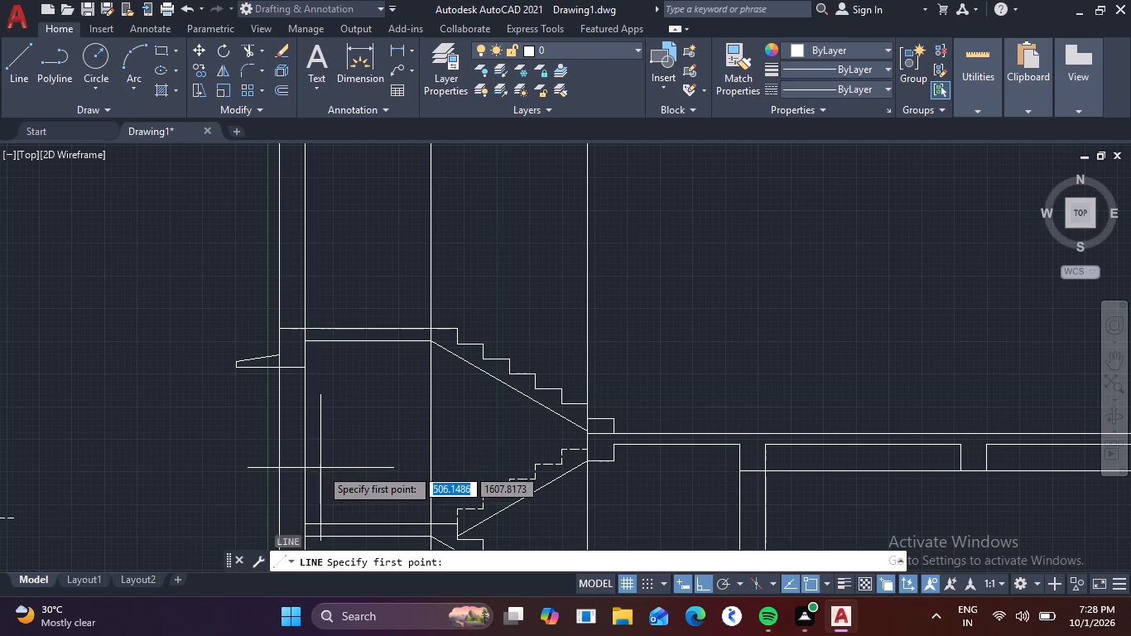
scroll(314, 446, "down", 1)
middle_click_drag(333, 450, 344, 419)
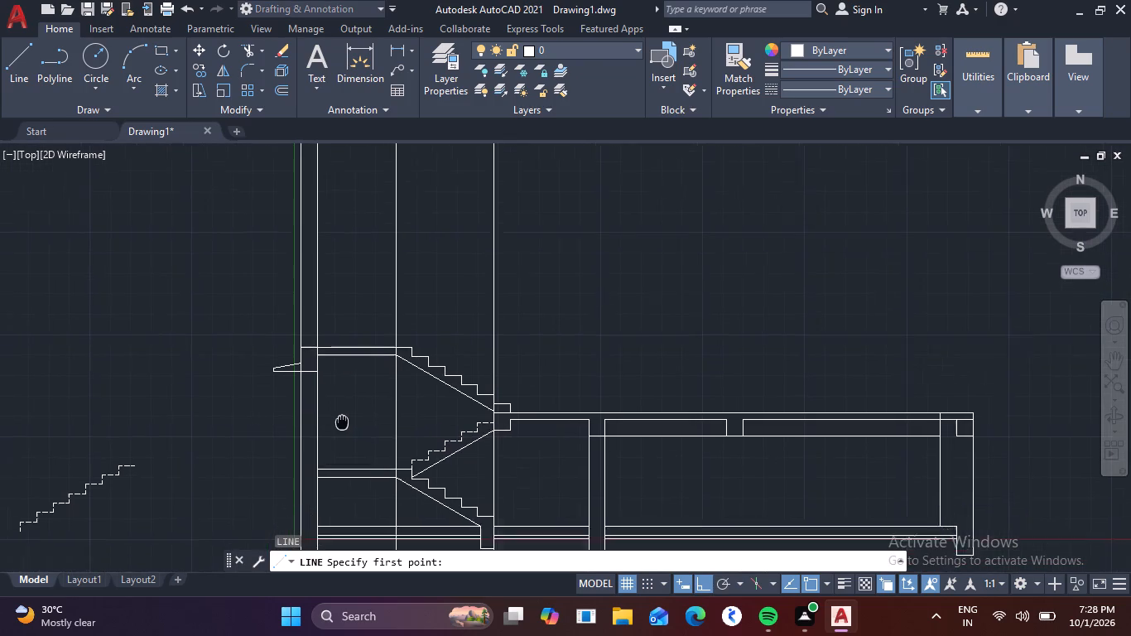
middle_click_drag(344, 419, 373, 382)
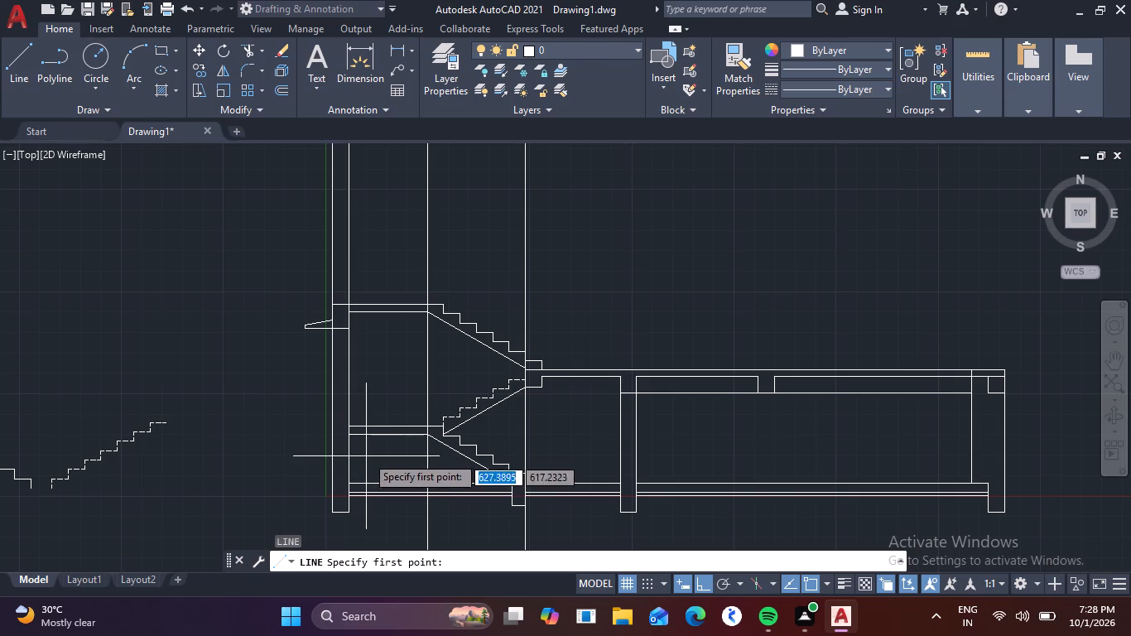
left_click(350, 393)
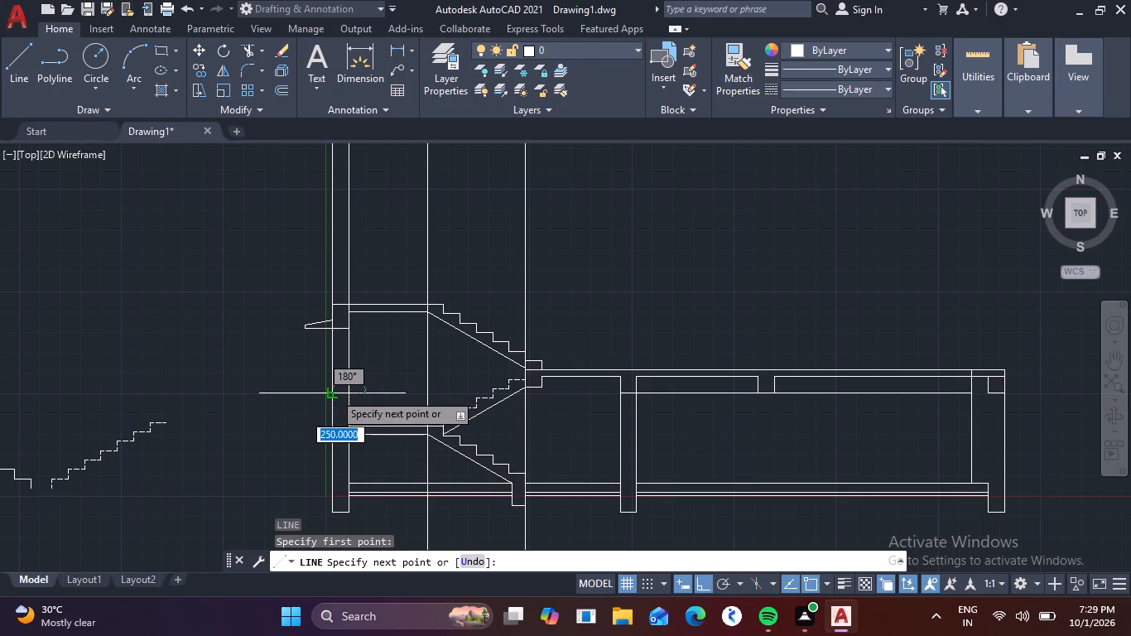
left_click(334, 393)
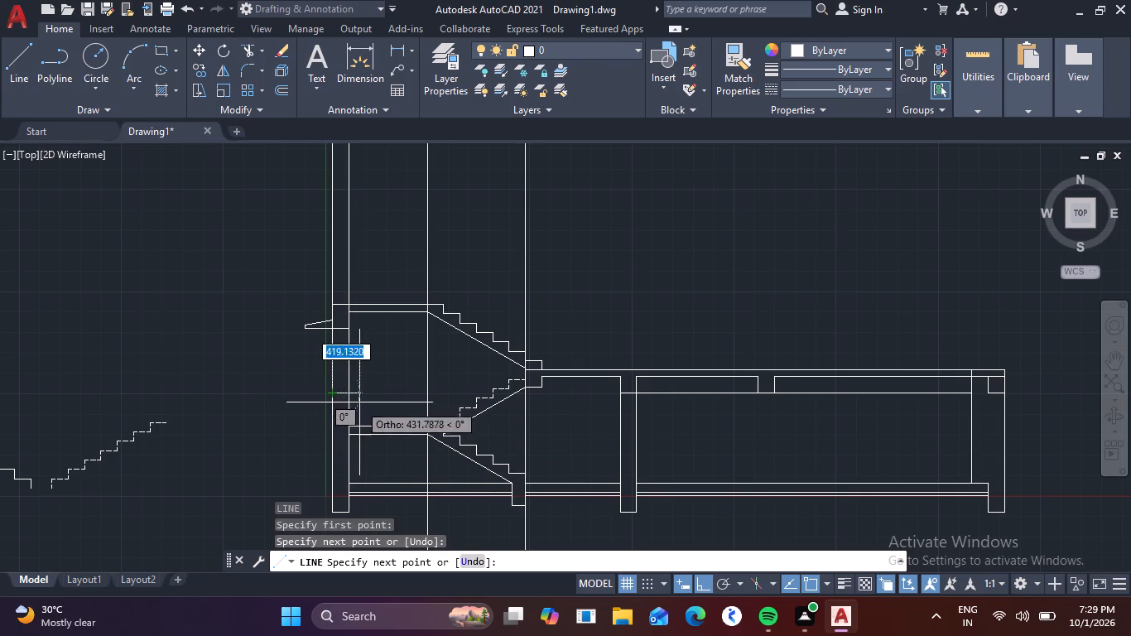
key("Escape")
Draw a vertical line up the middle of the outer wall from the new horizontal line's midpoint to the sunshade beam's underside.
key("l")
key("space")
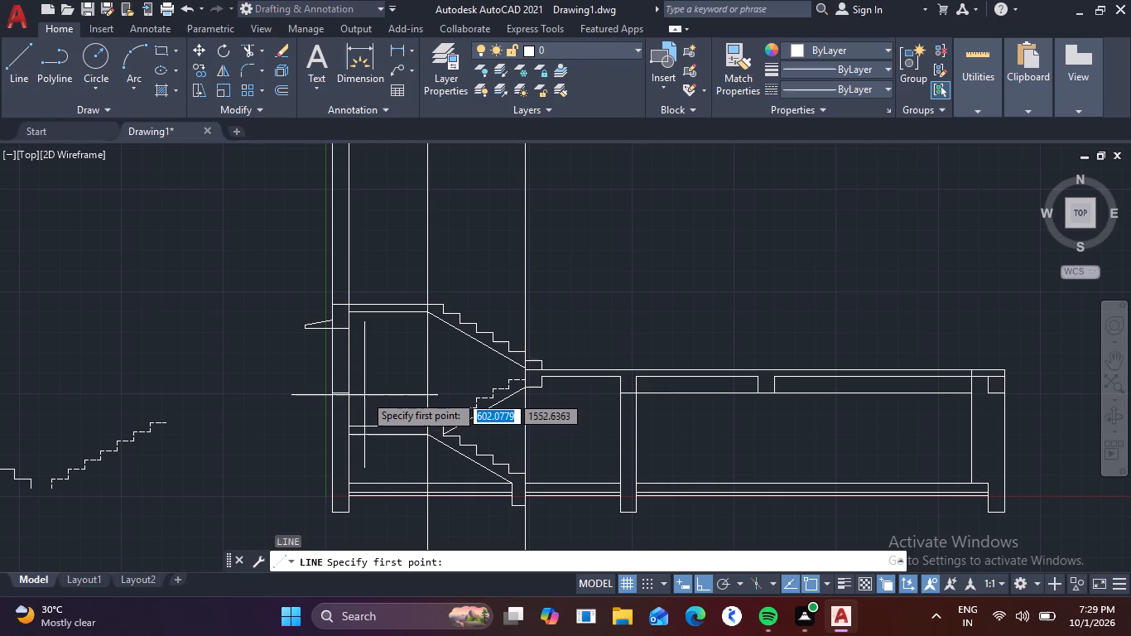
middle_click_drag(377, 391, 390, 434)
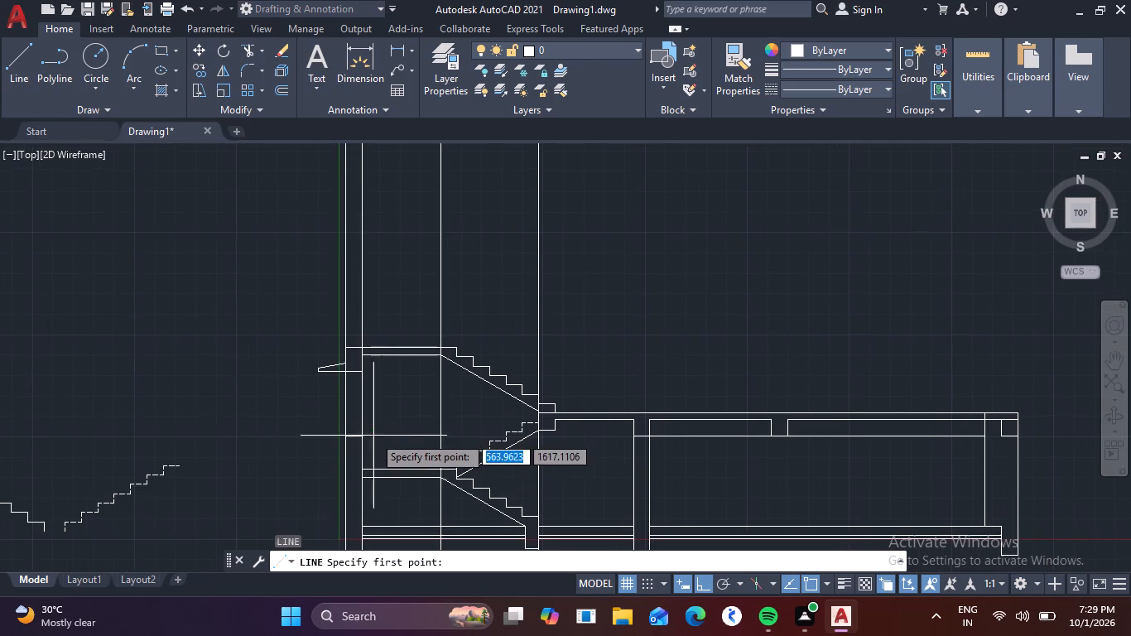
scroll(366, 437, "up", 3)
left_click(306, 437)
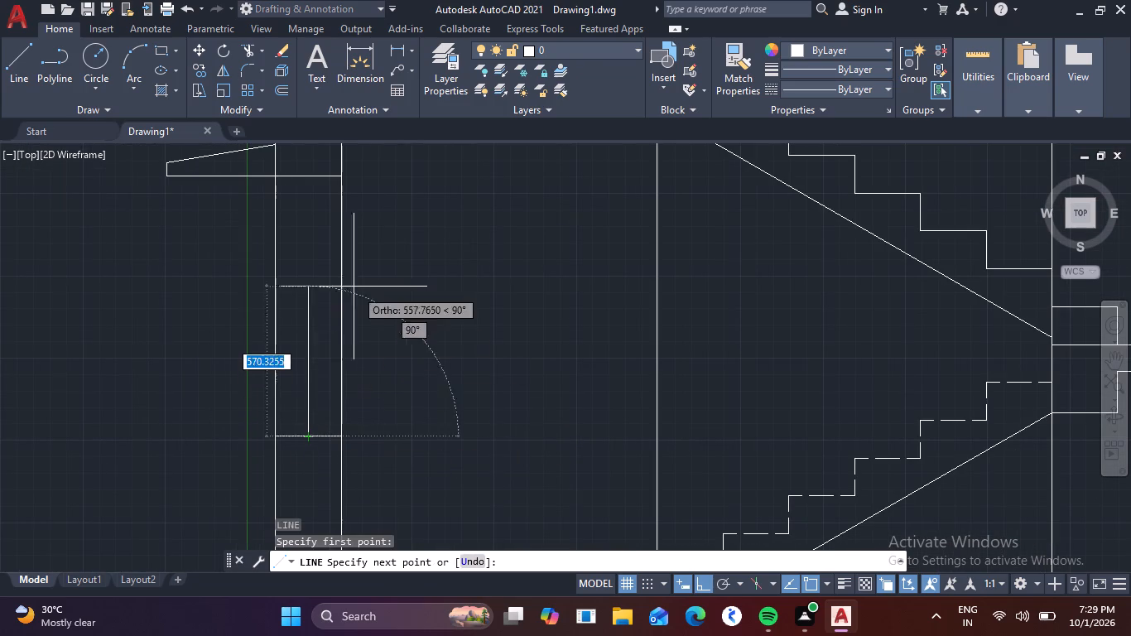
left_click(305, 178)
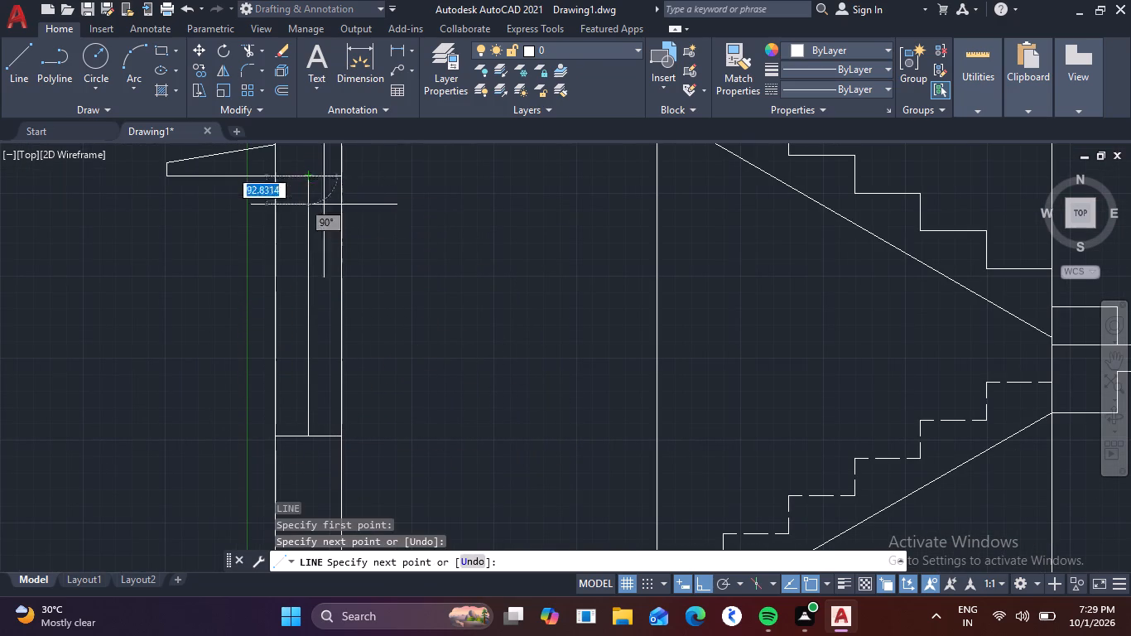
key("Escape")
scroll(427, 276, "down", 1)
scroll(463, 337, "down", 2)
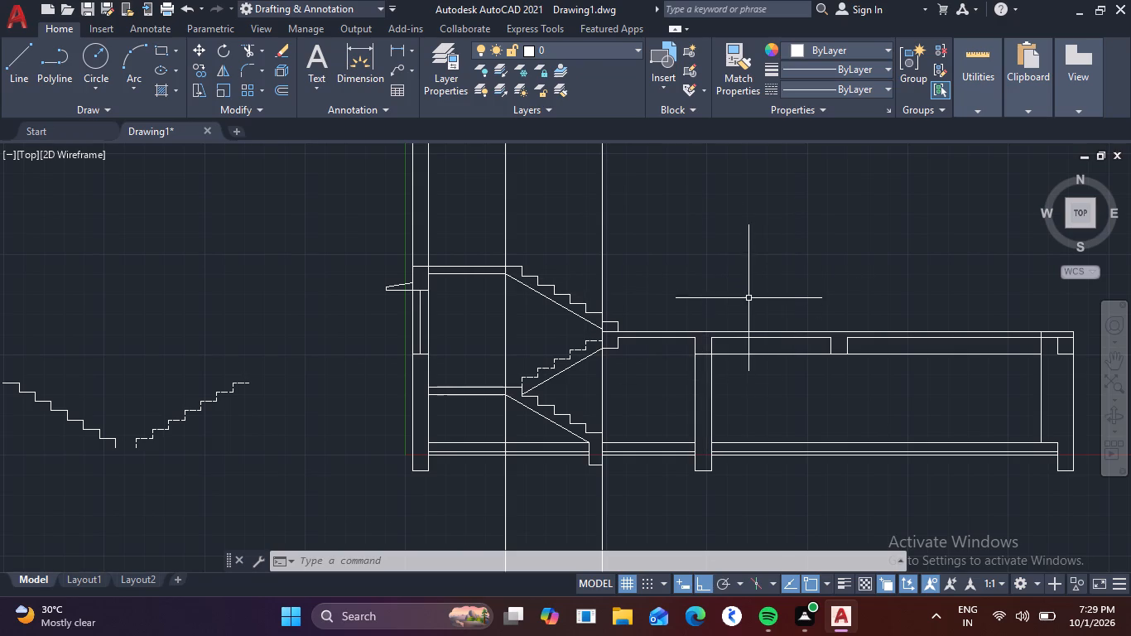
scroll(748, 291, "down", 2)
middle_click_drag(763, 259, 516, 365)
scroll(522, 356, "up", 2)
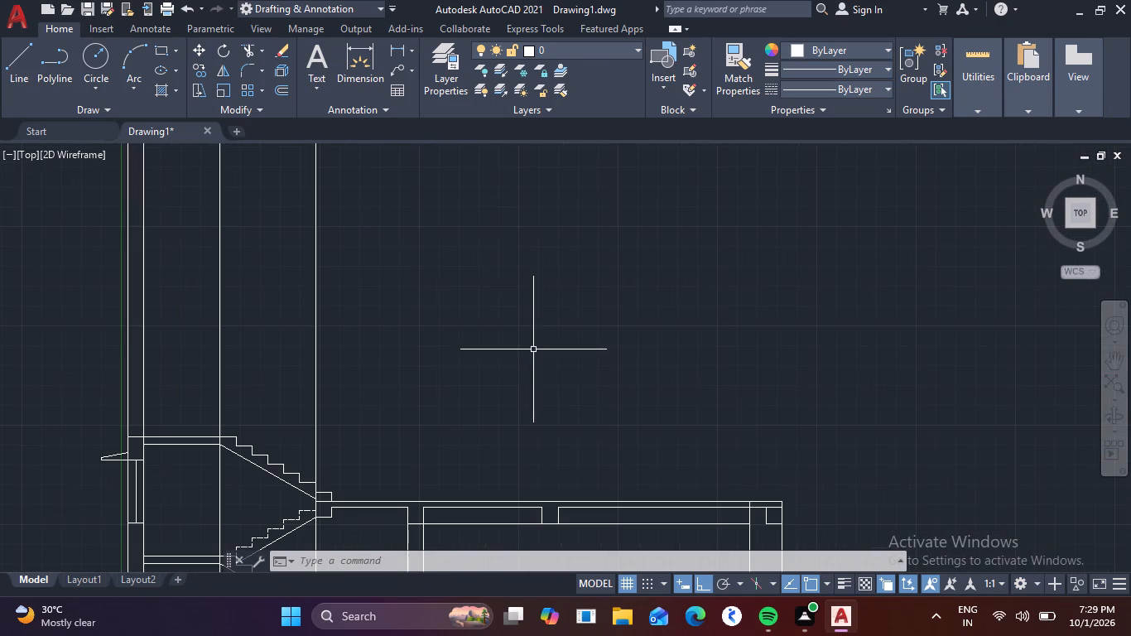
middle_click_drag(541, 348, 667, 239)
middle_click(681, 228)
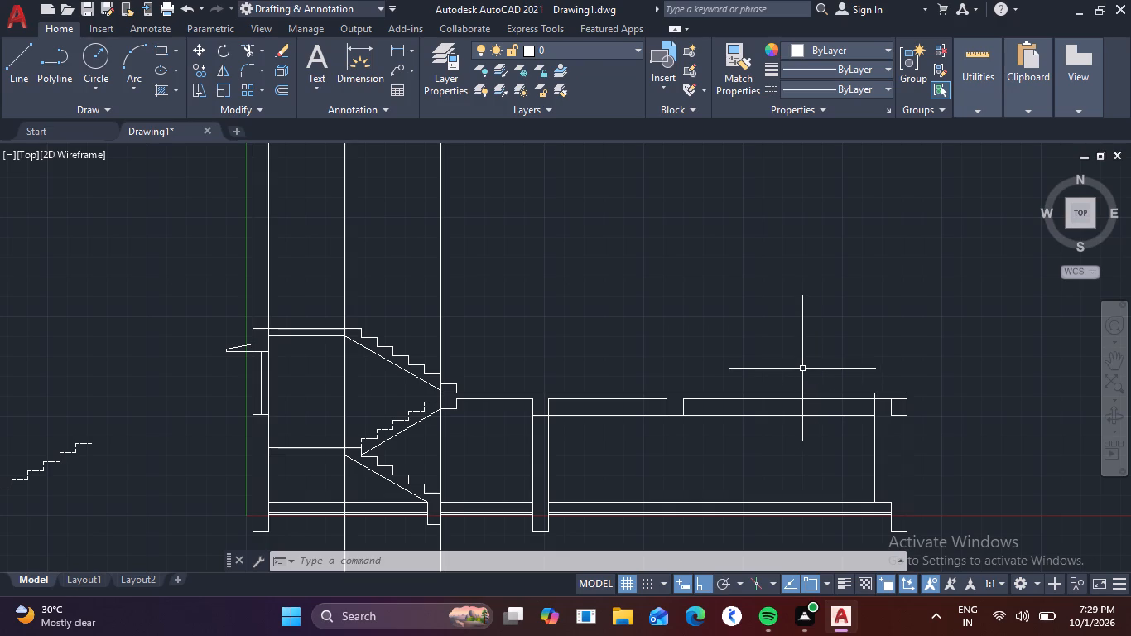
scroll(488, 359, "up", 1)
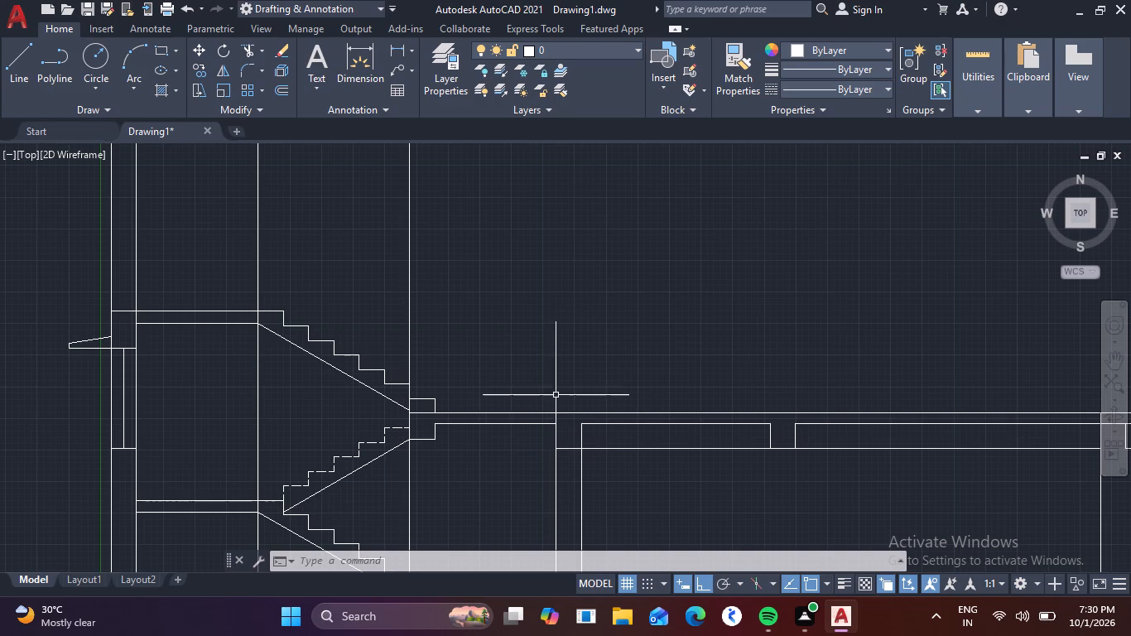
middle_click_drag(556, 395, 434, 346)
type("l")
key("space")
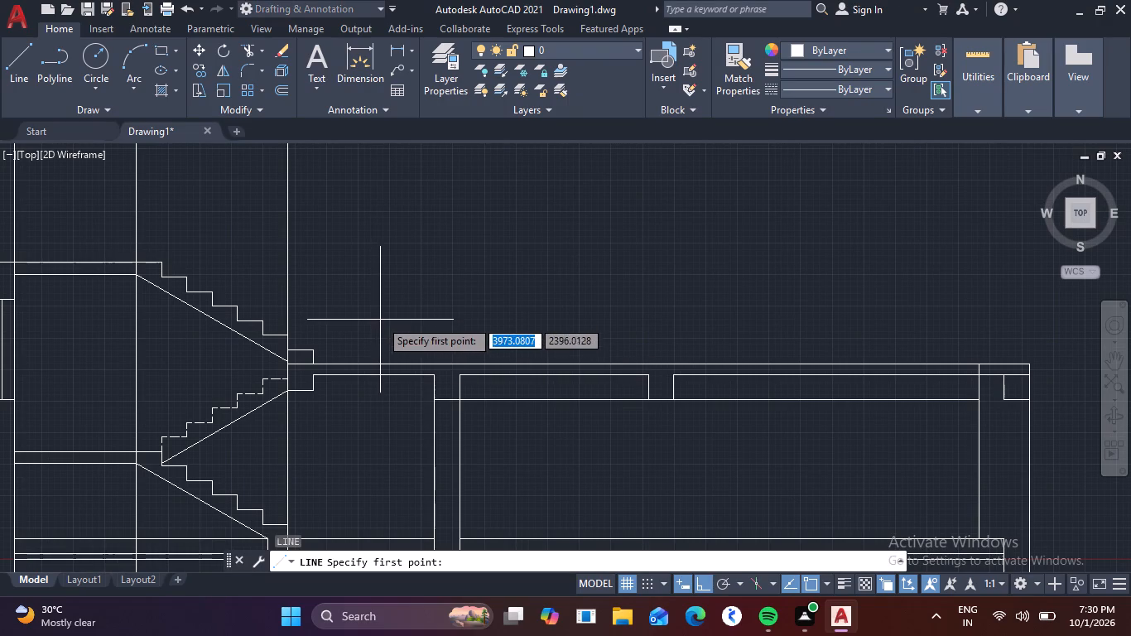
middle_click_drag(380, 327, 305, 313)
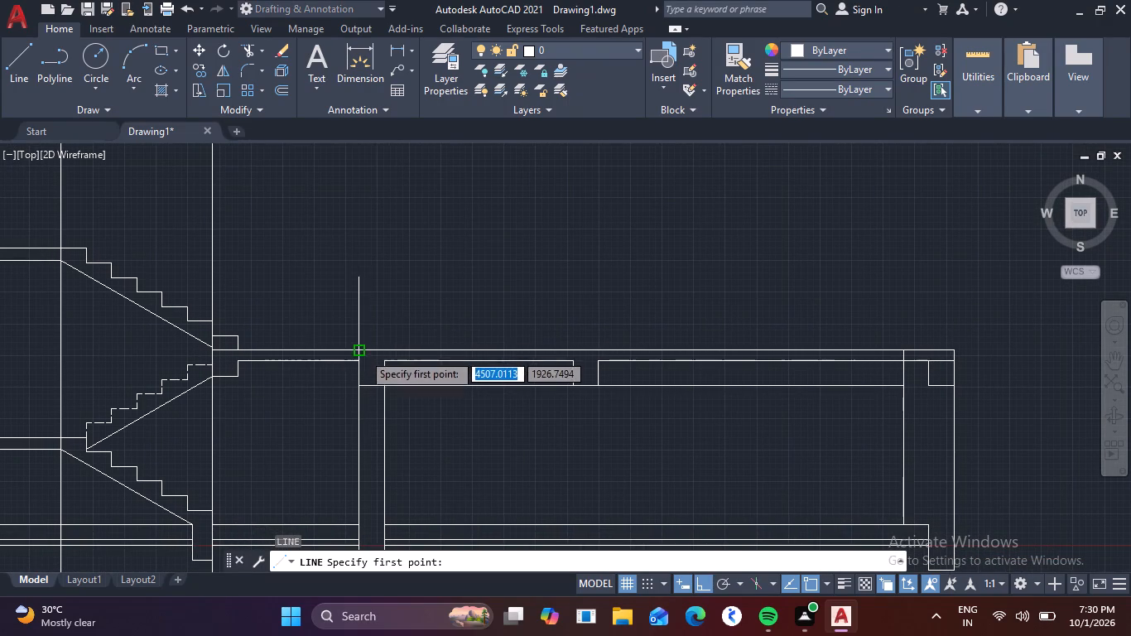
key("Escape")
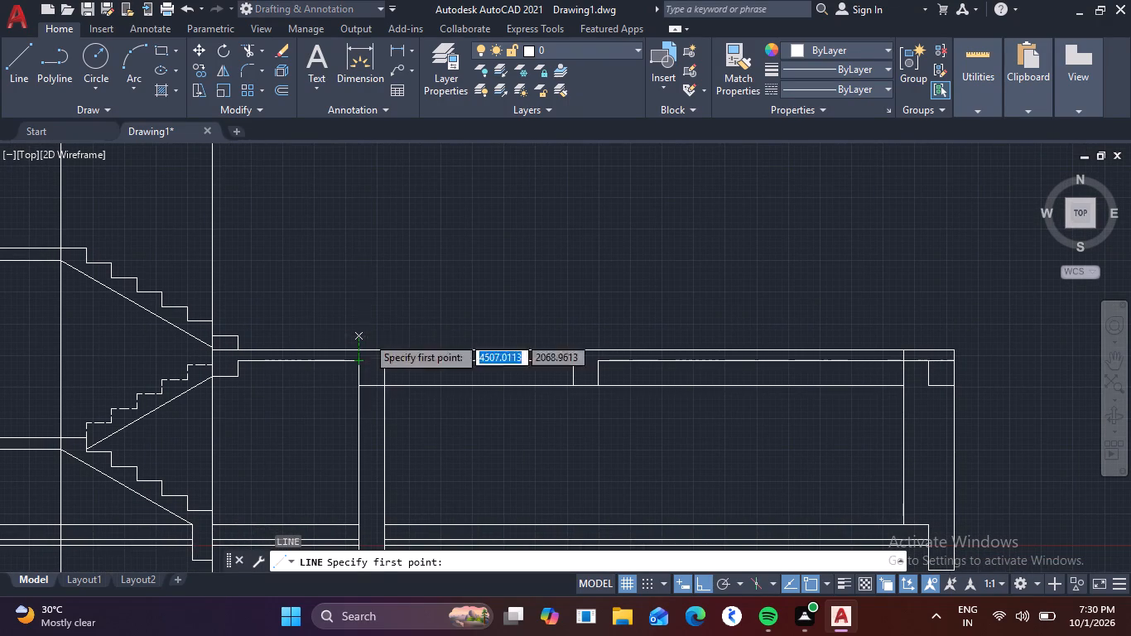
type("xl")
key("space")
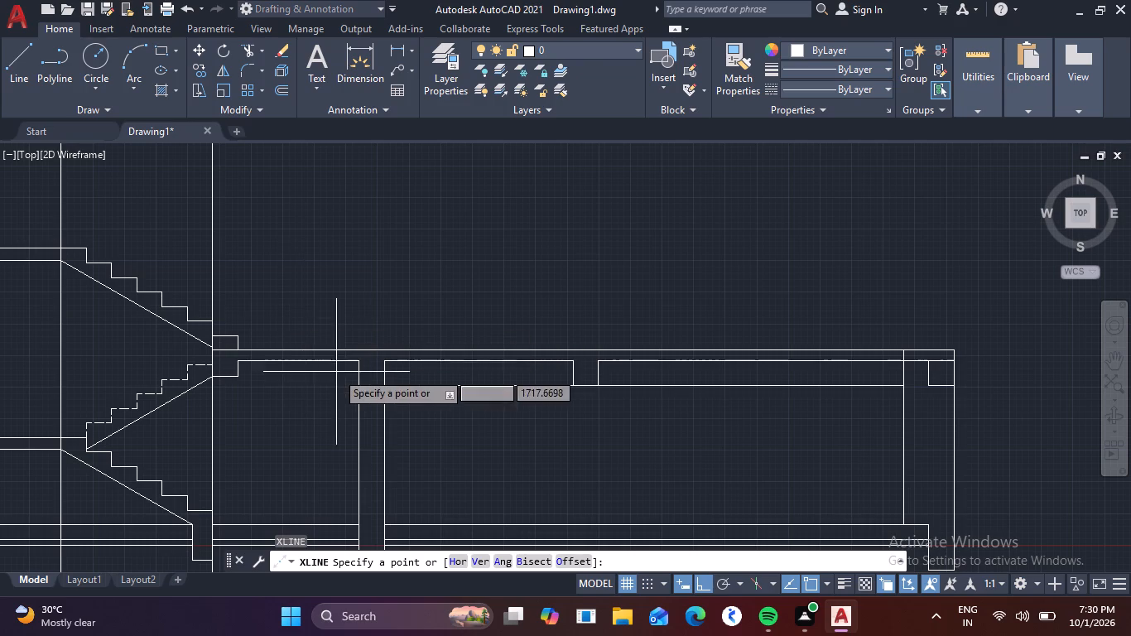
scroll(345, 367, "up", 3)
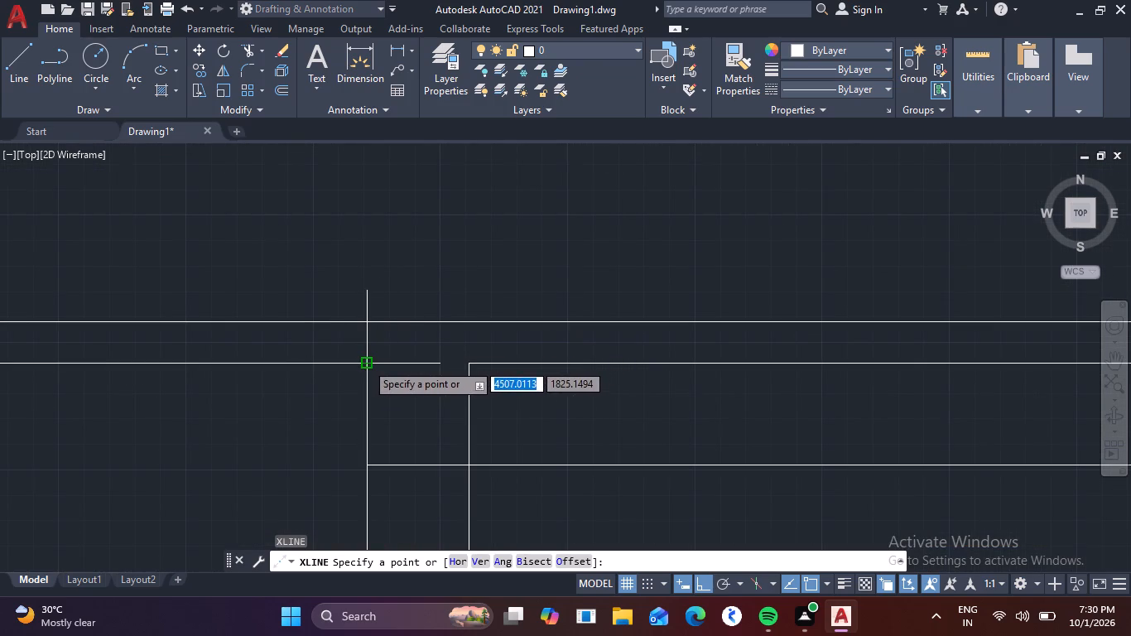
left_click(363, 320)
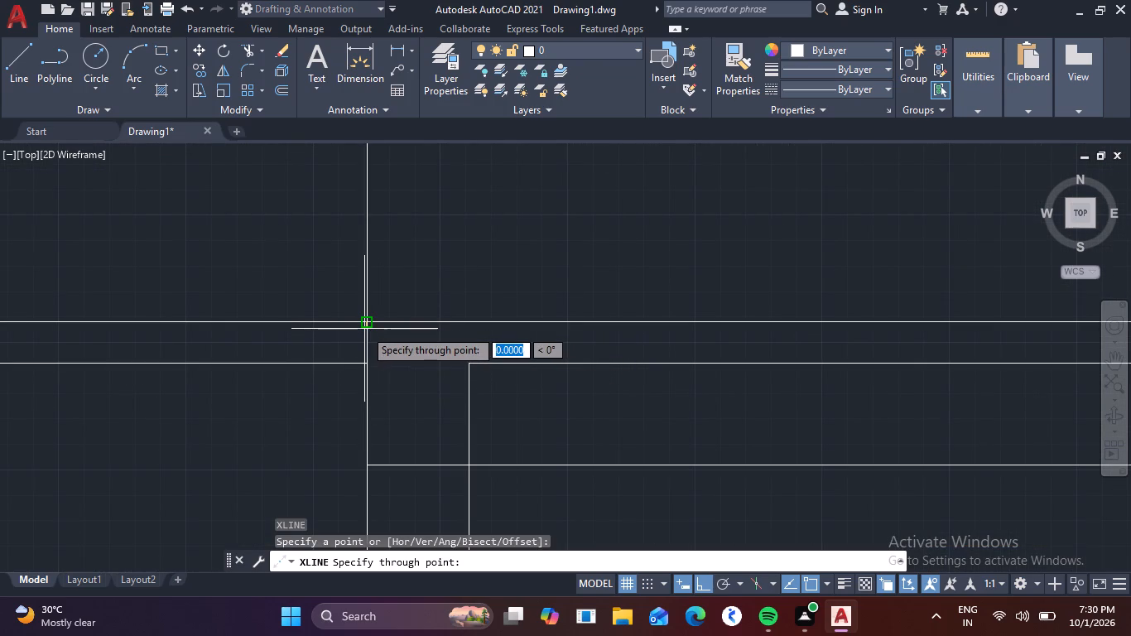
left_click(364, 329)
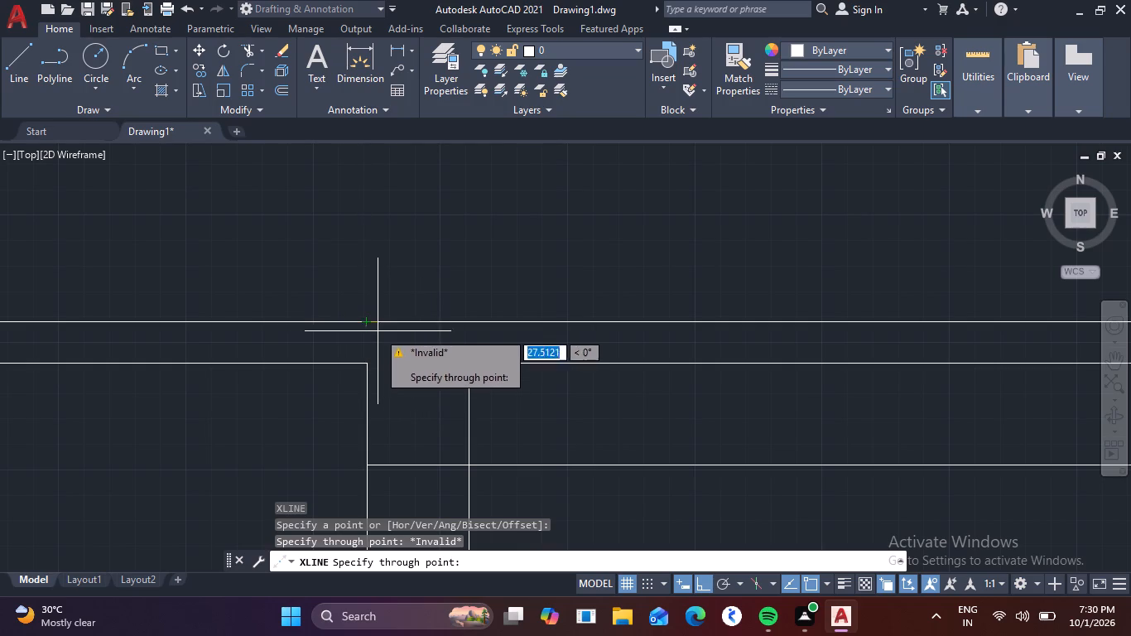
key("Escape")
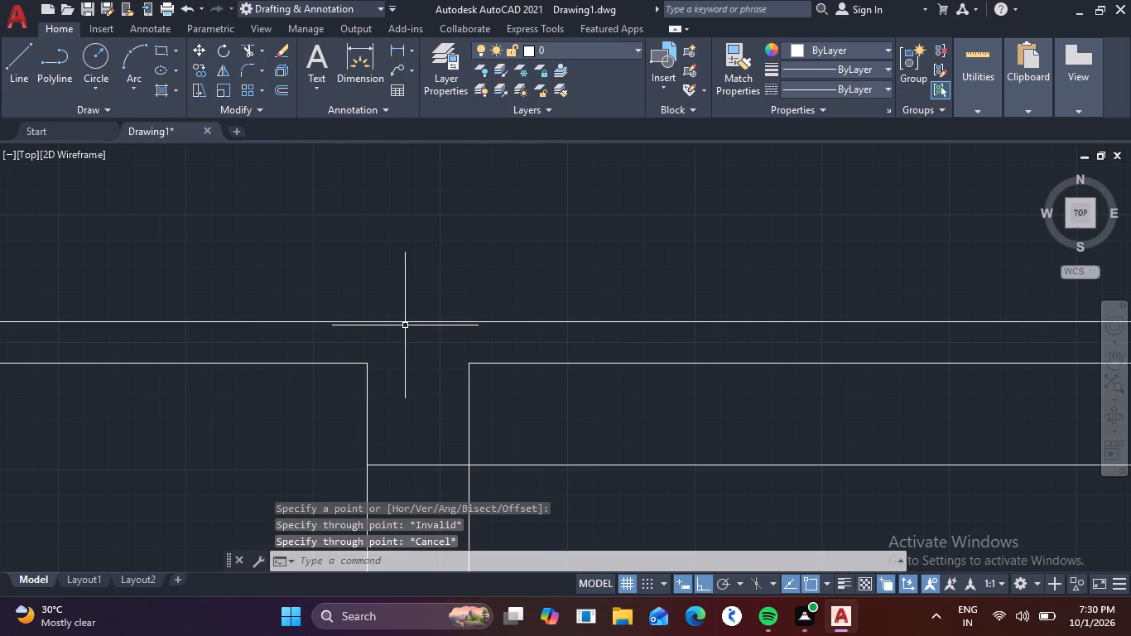
Draw a vertical construction line through the slab soffit corner at the intermediate wall's stair-side face.
key("x")
key("l")
key("space")
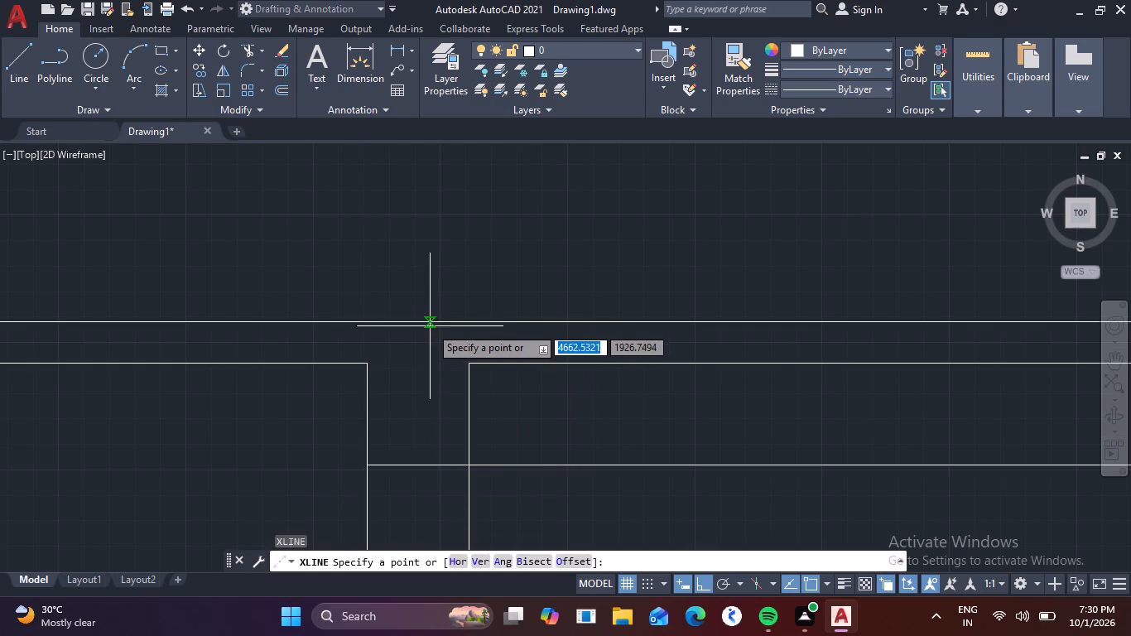
type("v")
key("space")
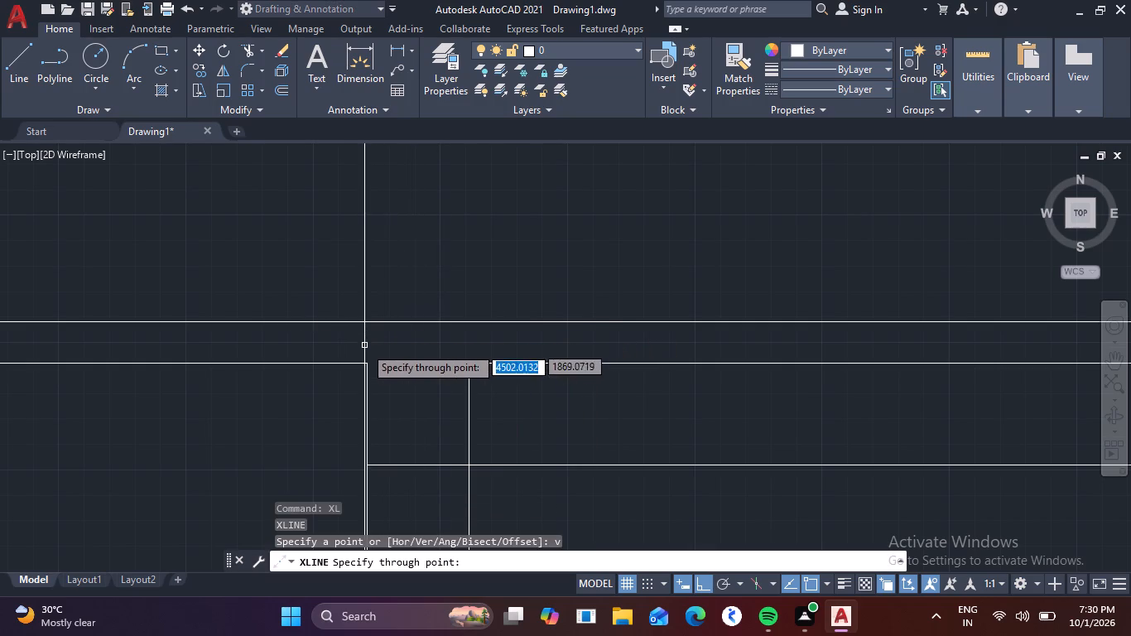
left_click(364, 361)
key("Escape")
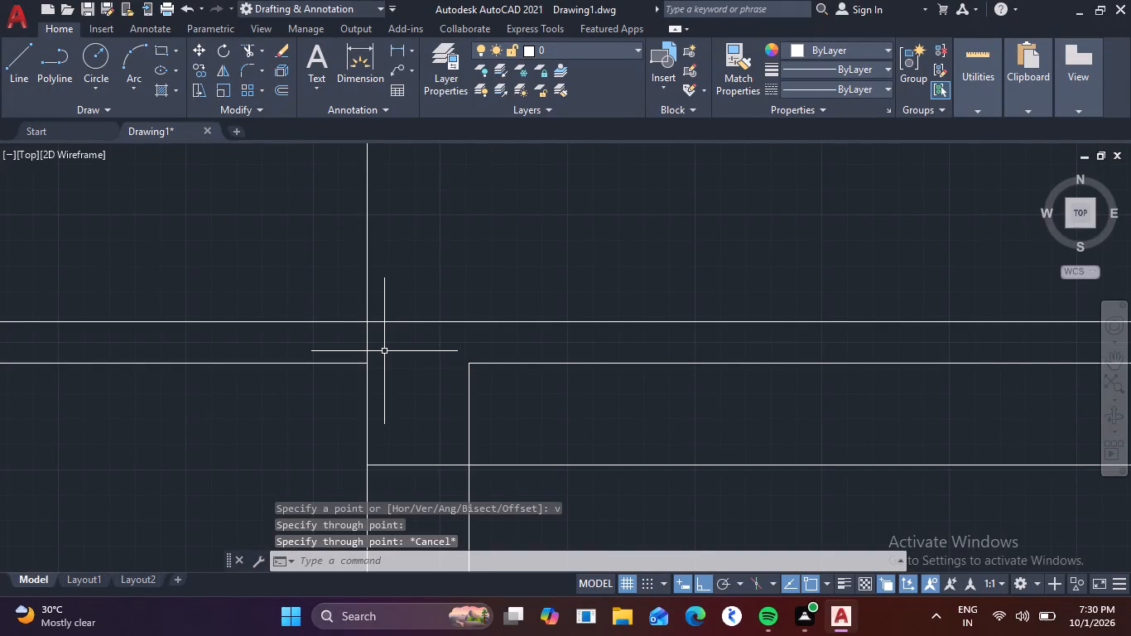
Trim the vertical construction line within the slab thickness, between the slab's top and soffit.
key("t")
key("r")
key("space")
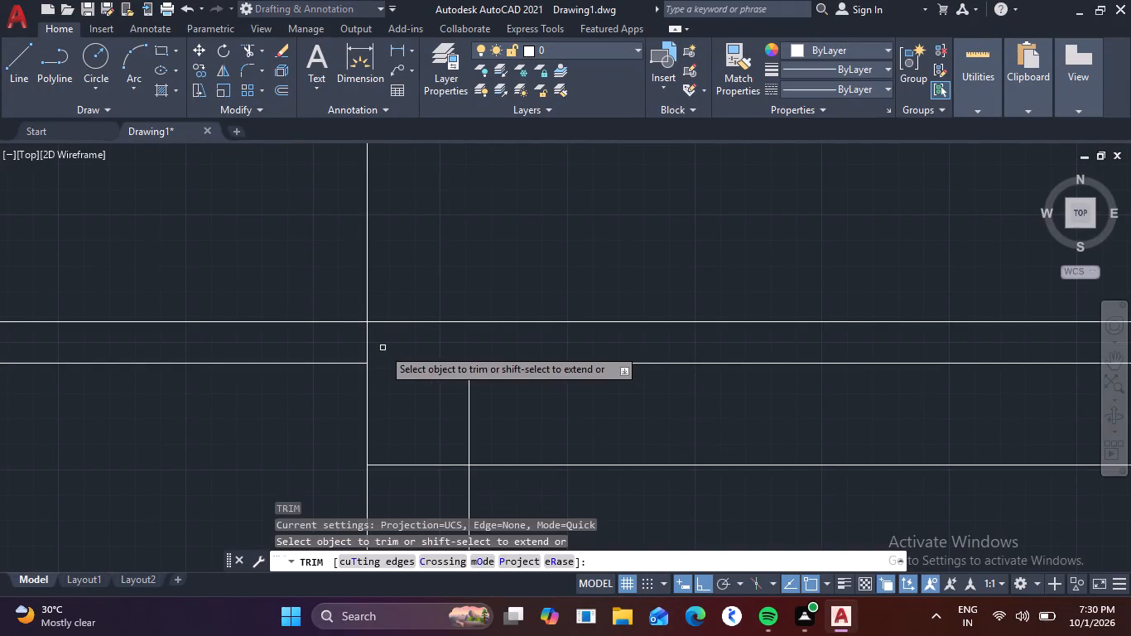
left_click_drag(383, 348, 353, 349)
key("Escape")
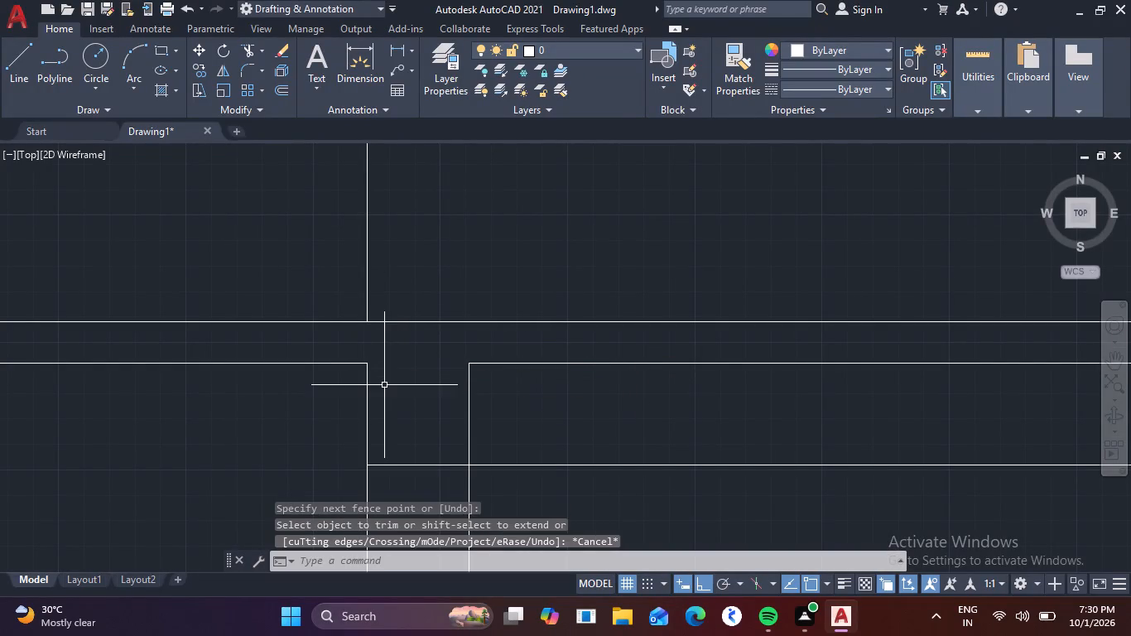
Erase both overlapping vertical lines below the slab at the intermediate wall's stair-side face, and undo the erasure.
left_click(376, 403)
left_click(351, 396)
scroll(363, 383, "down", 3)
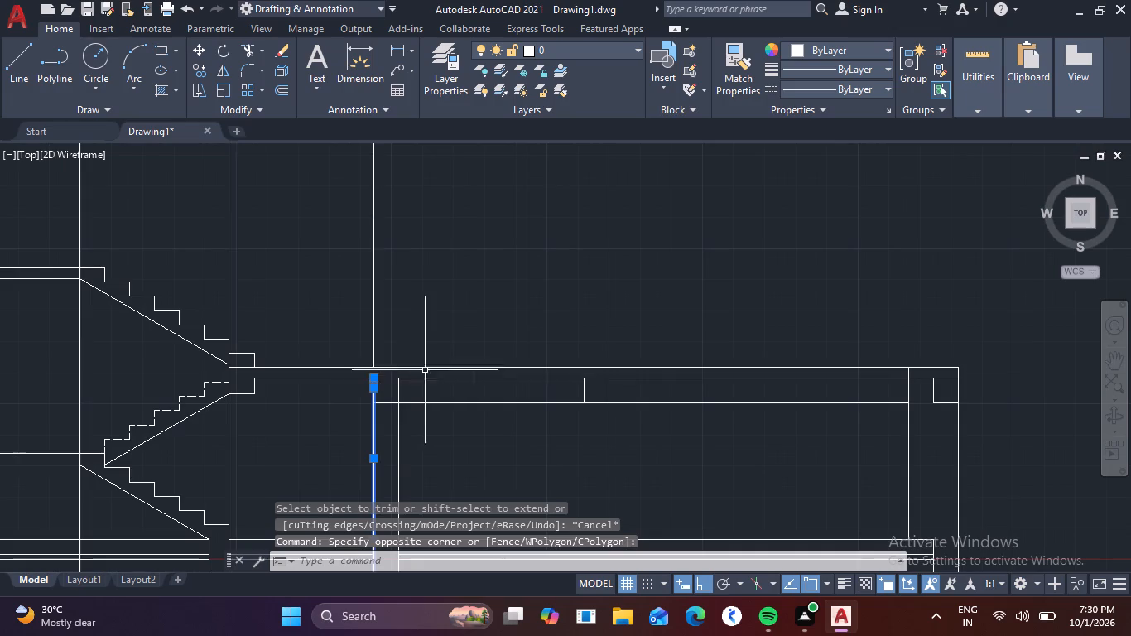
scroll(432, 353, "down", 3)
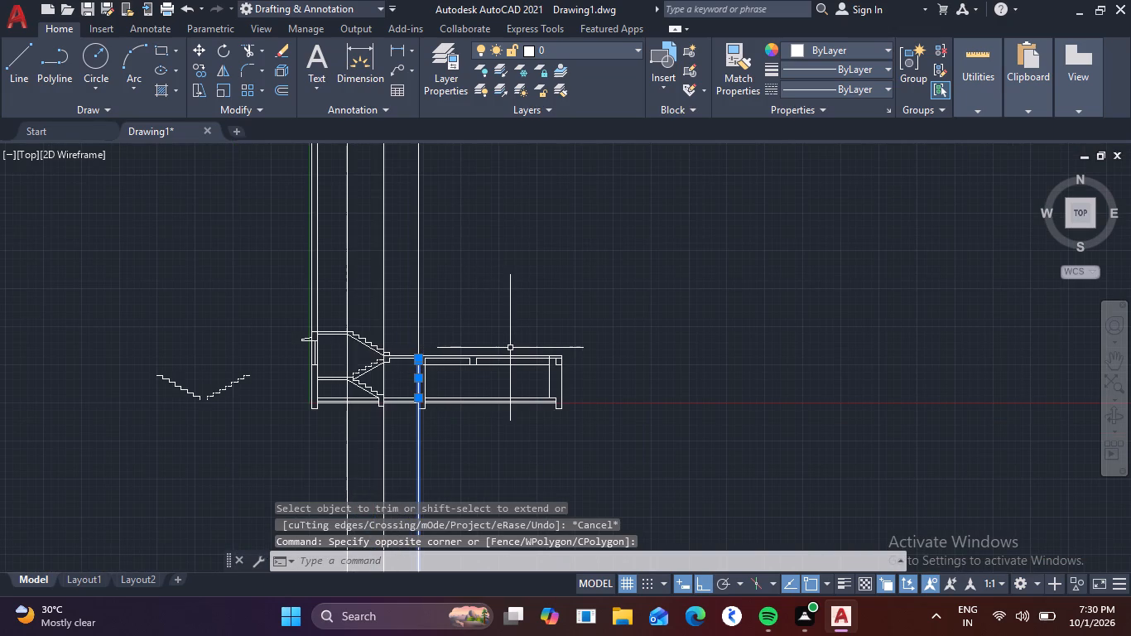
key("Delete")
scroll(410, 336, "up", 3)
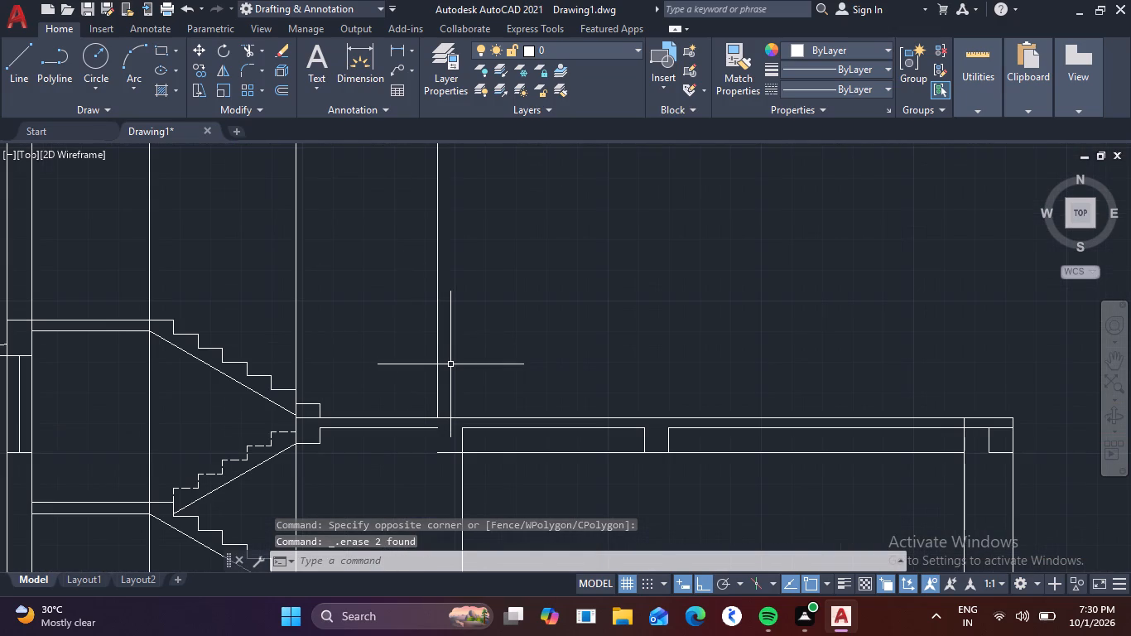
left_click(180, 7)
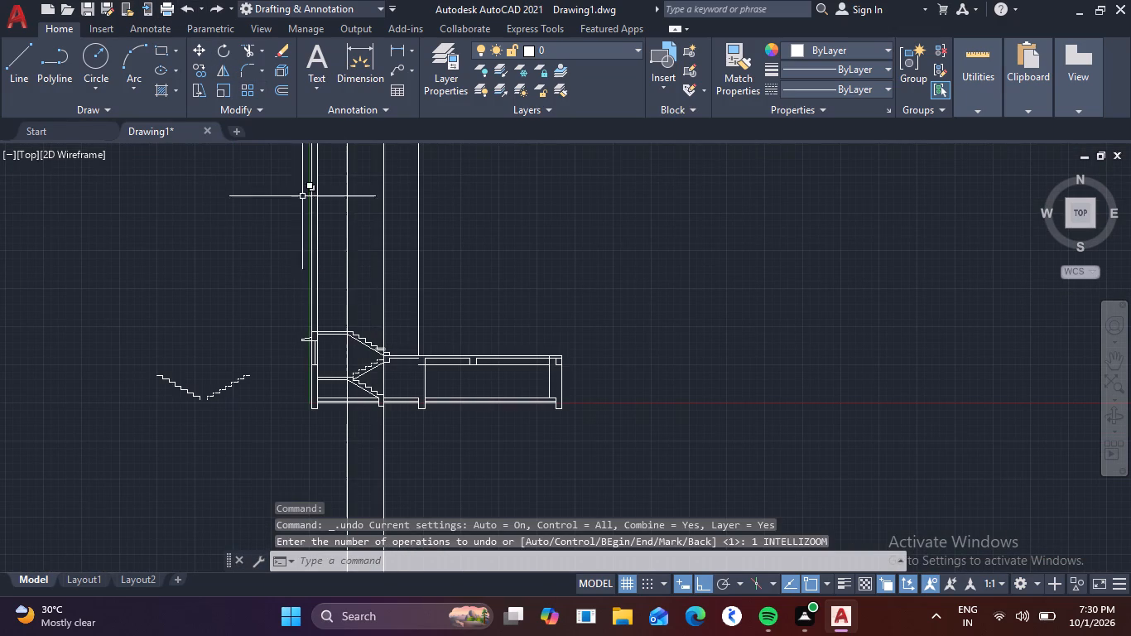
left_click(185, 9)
Erase only the remaining lower part of the vertical construction line, selecting it below the intermediate wall's footing.
scroll(374, 340, "up", 3)
middle_click_drag(539, 324, 540, 320)
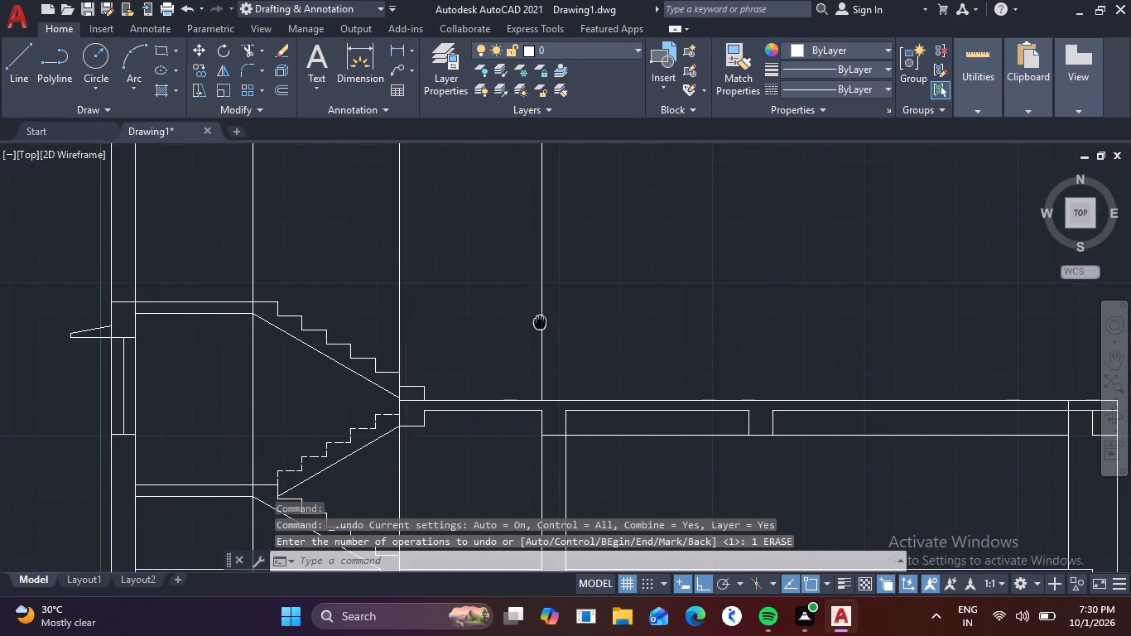
middle_click_drag(540, 320, 541, 168)
scroll(620, 492, "down", 1)
middle_click_drag(622, 493, 599, 313)
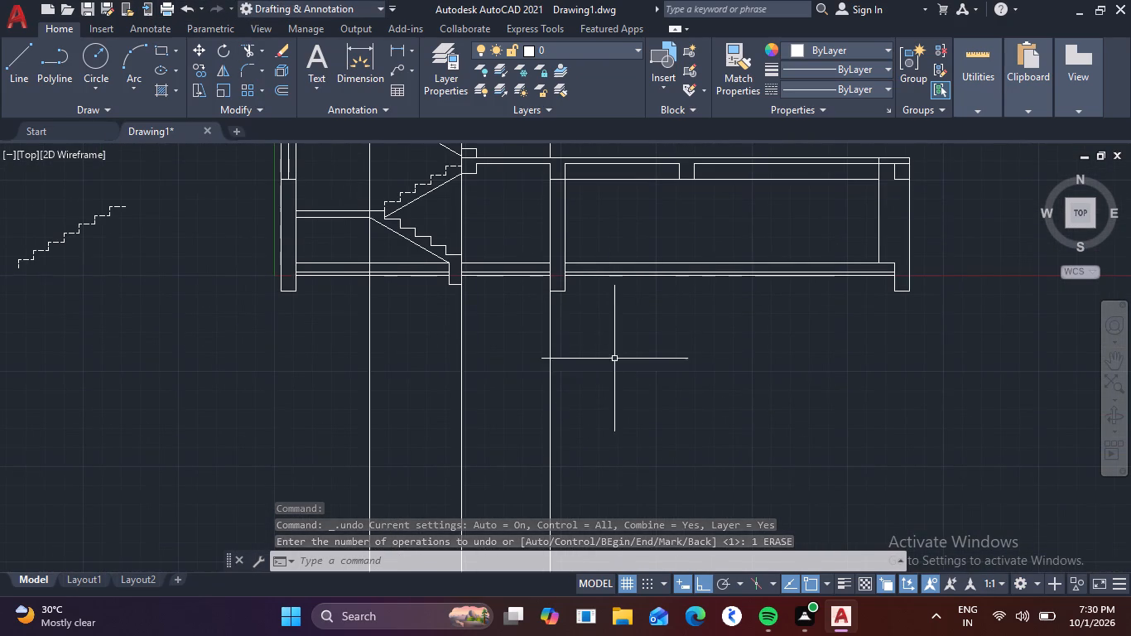
left_click(614, 381)
left_click(521, 376)
key("Delete")
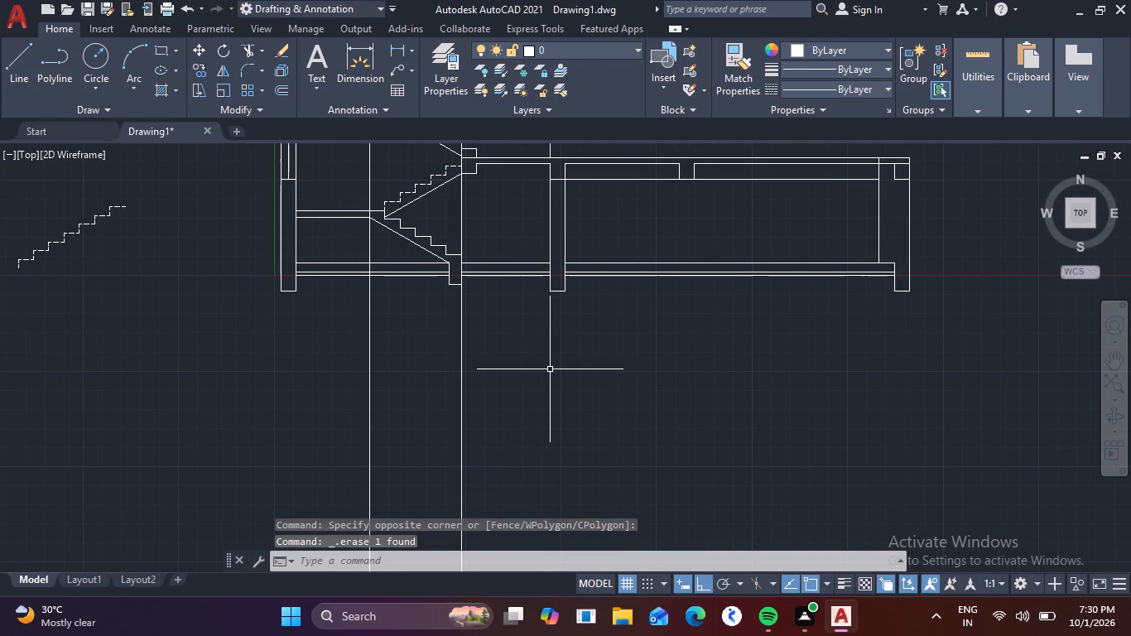
middle_click_drag(604, 171, 609, 241)
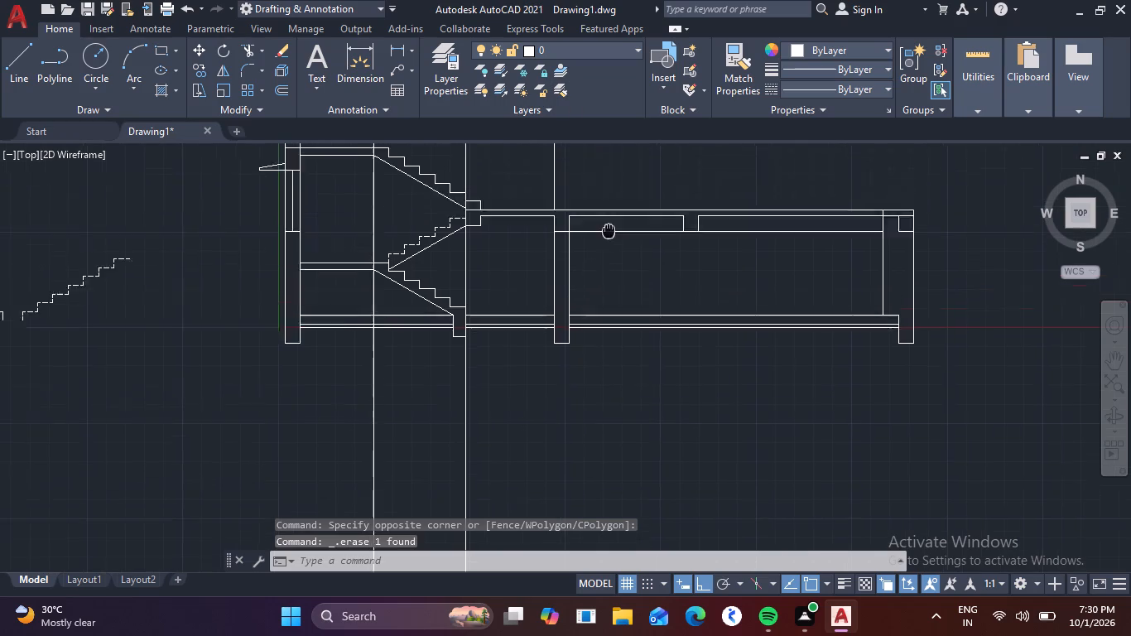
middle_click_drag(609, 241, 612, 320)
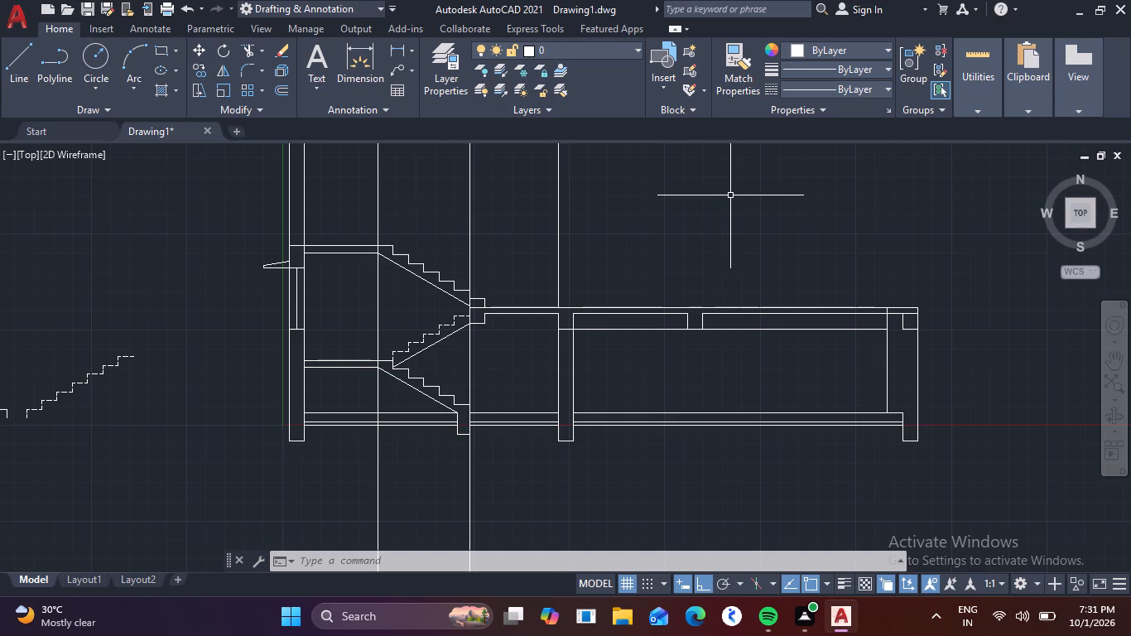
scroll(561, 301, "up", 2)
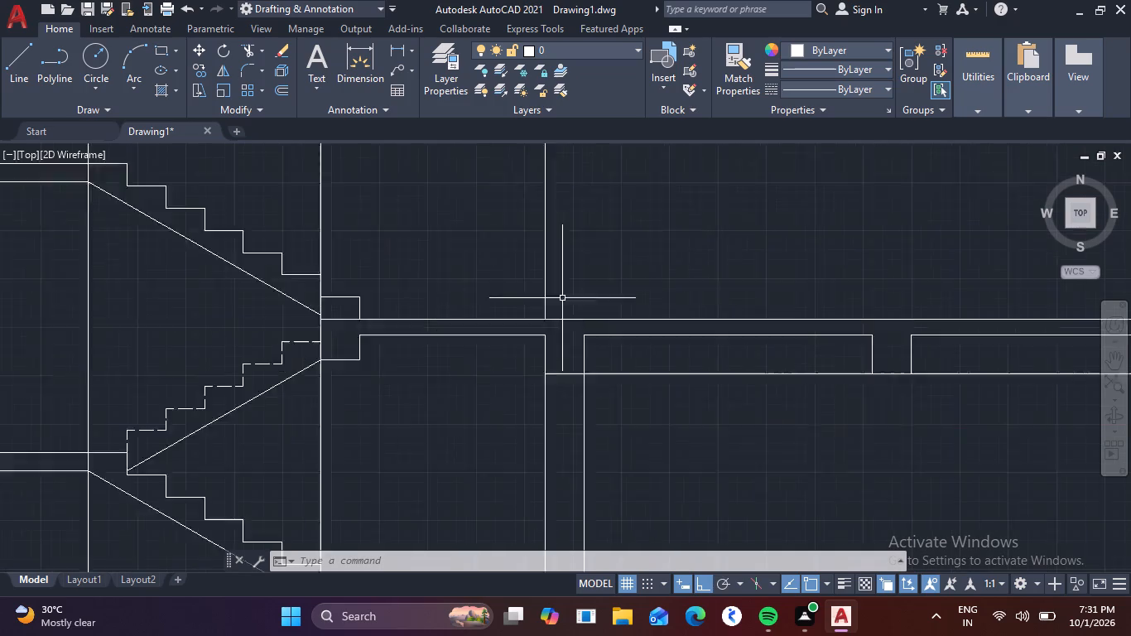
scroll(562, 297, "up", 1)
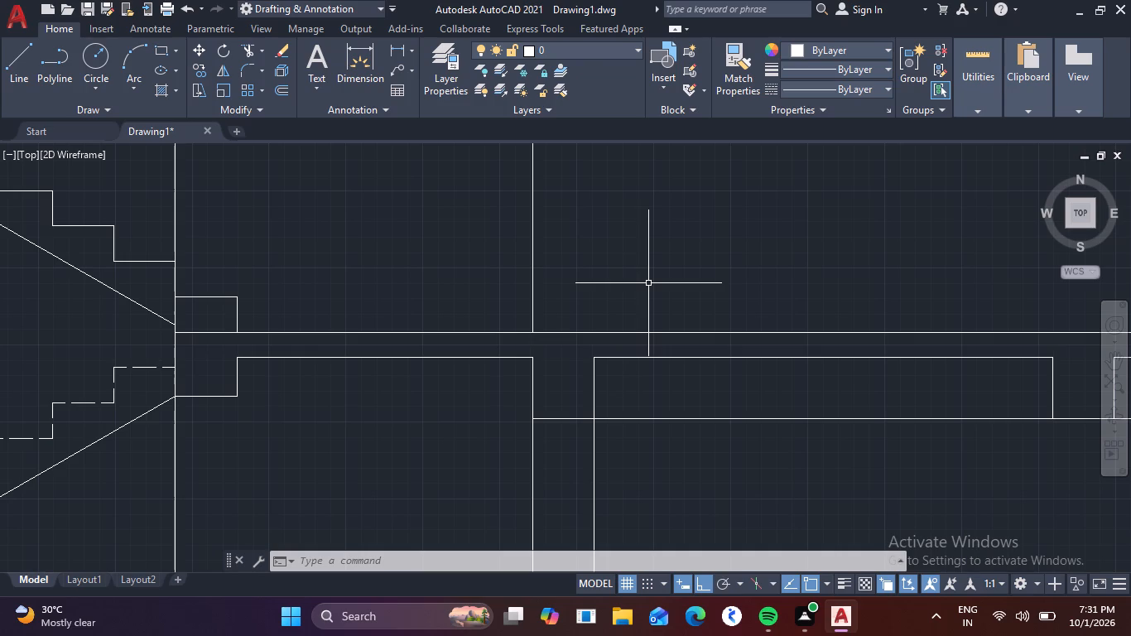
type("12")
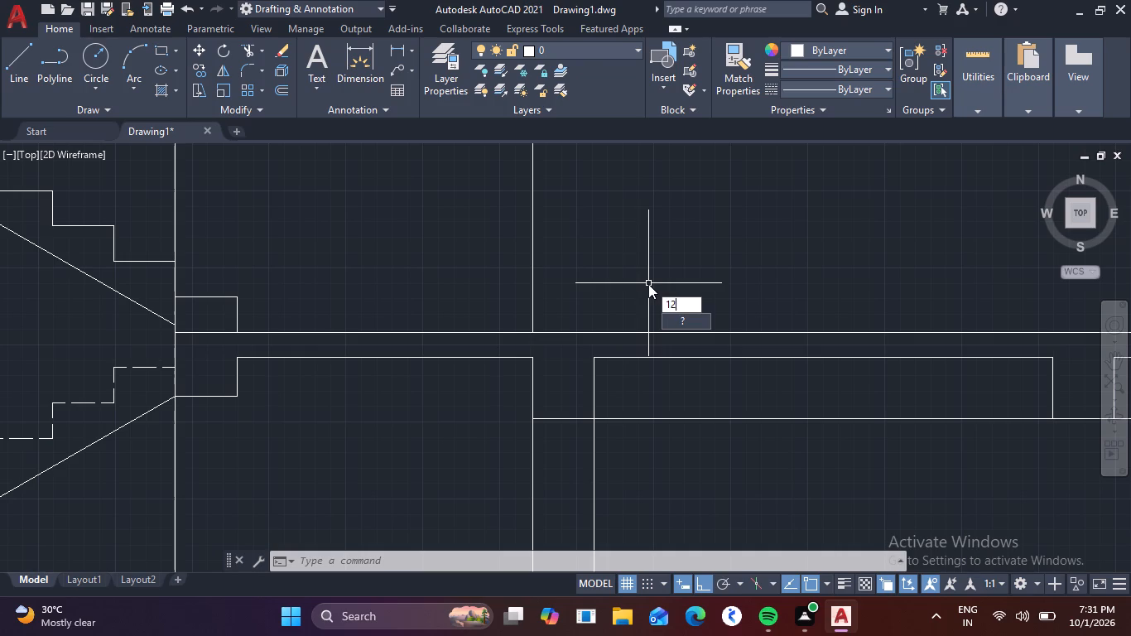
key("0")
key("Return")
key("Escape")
Offset the intermediate wall's vertical line above the slab by 120 mm, away from the stair.
key("o")
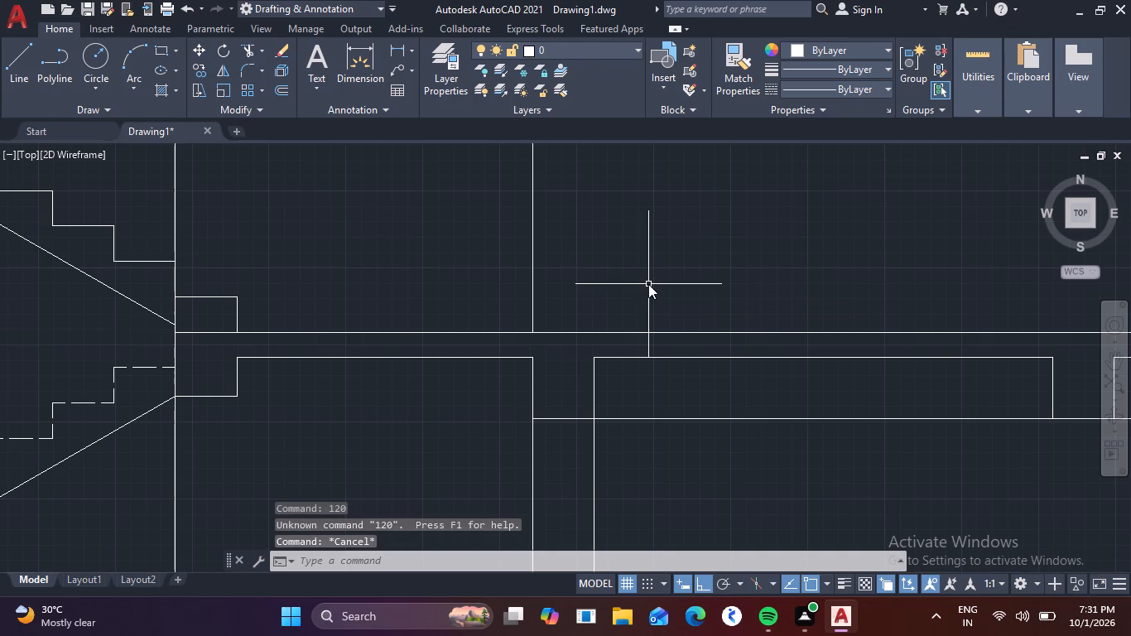
key("Return")
type("120")
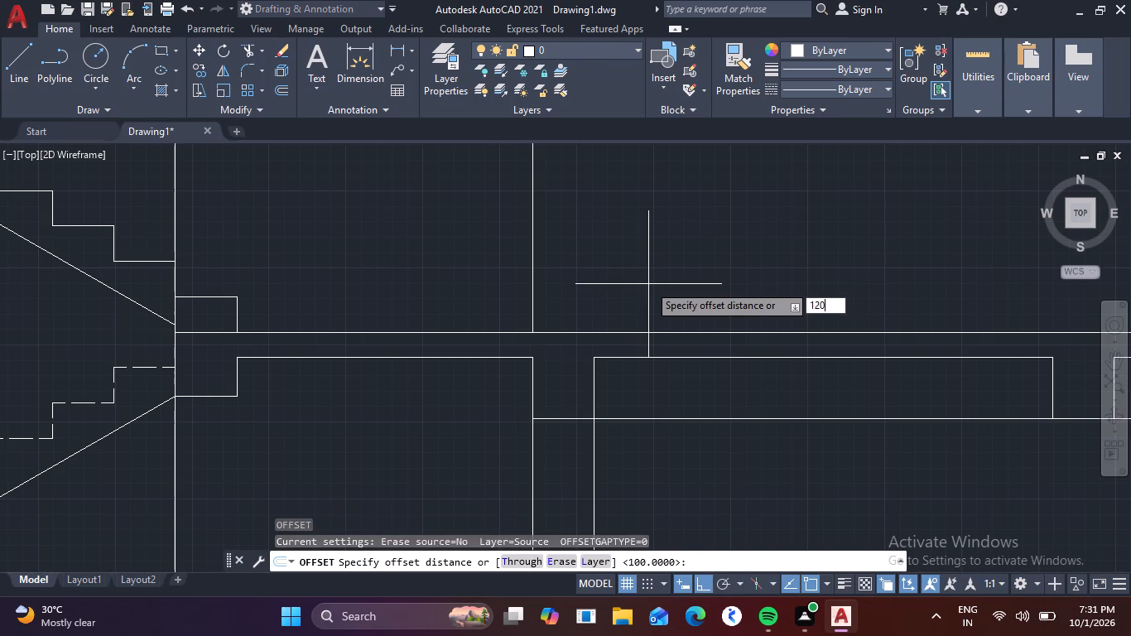
key("Return")
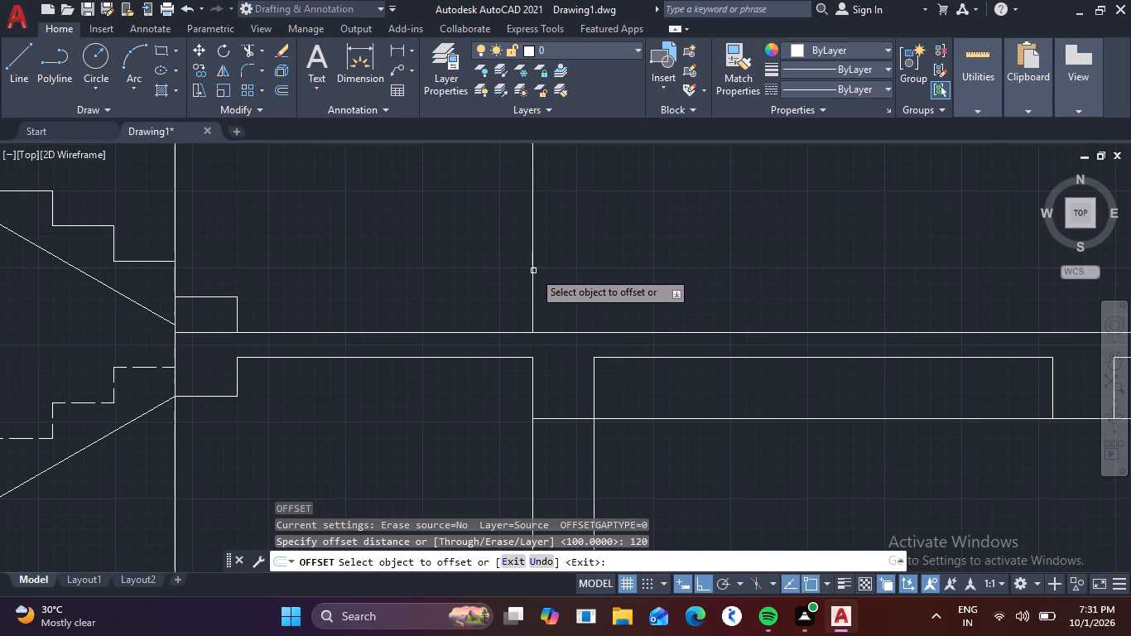
left_click(533, 272)
left_click(556, 269)
key("Escape")
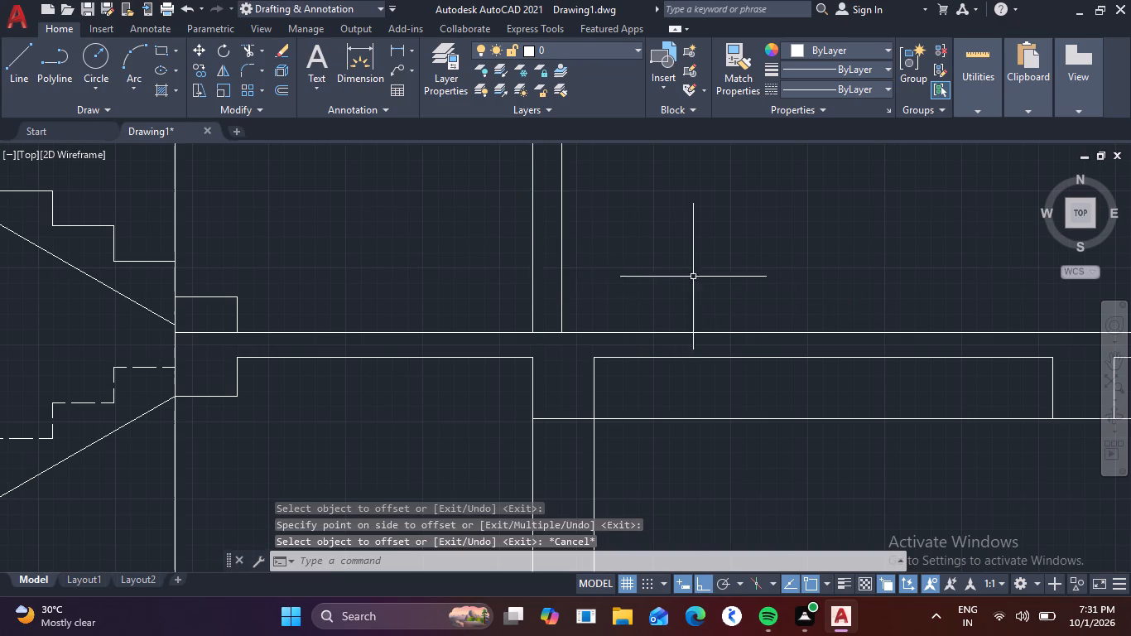
Draw a vertical construction line through the slab soffit corner at the stair-side face of the beam beyond the intermediate wall.
scroll(699, 274, "down", 1)
middle_click_drag(716, 256, 434, 251)
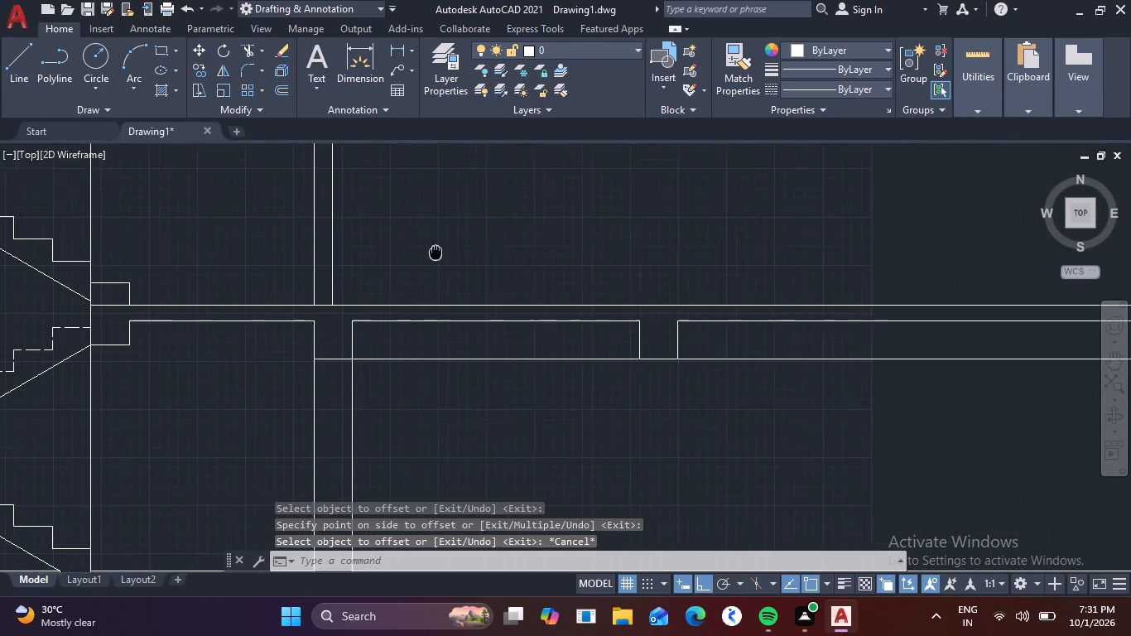
middle_click_drag(434, 251, 392, 249)
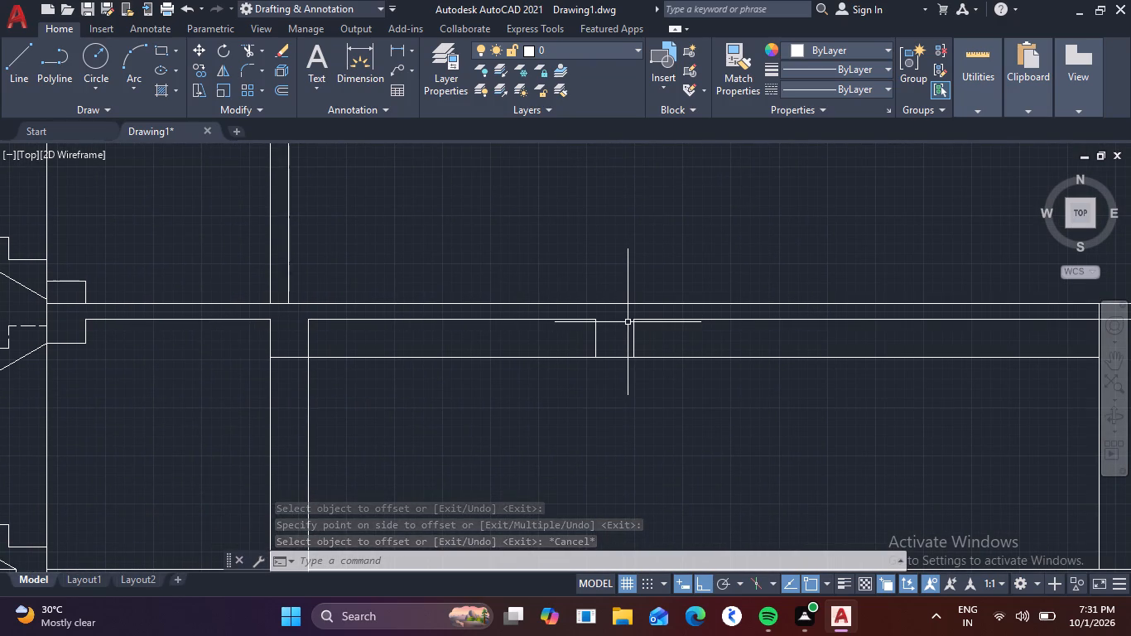
type("xl")
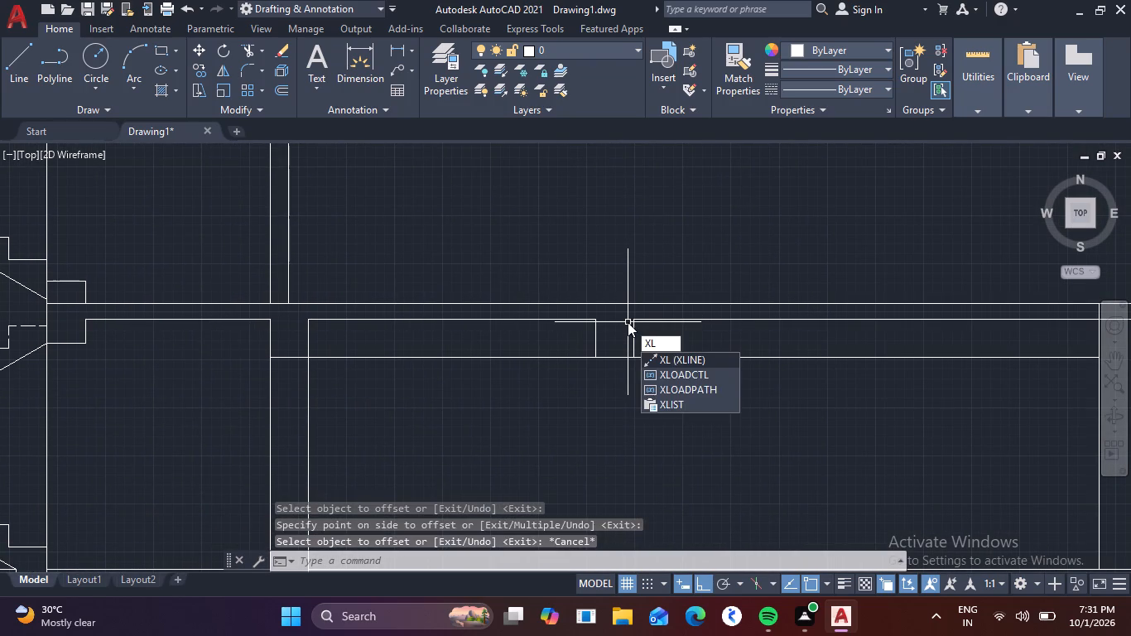
key("space")
type("v")
key("space")
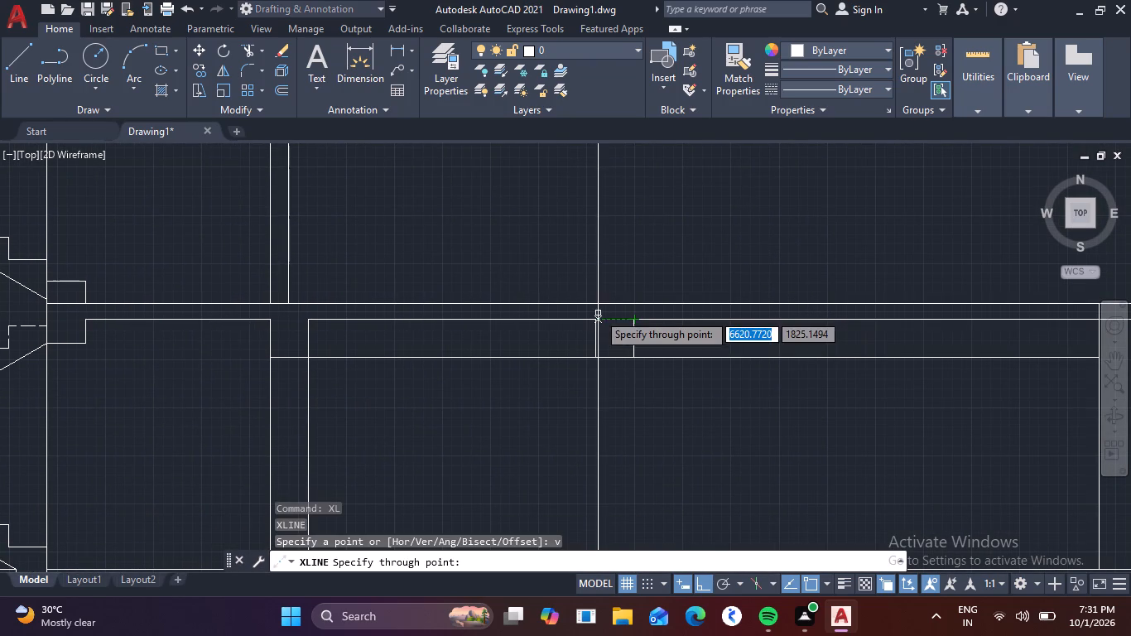
left_click(590, 317)
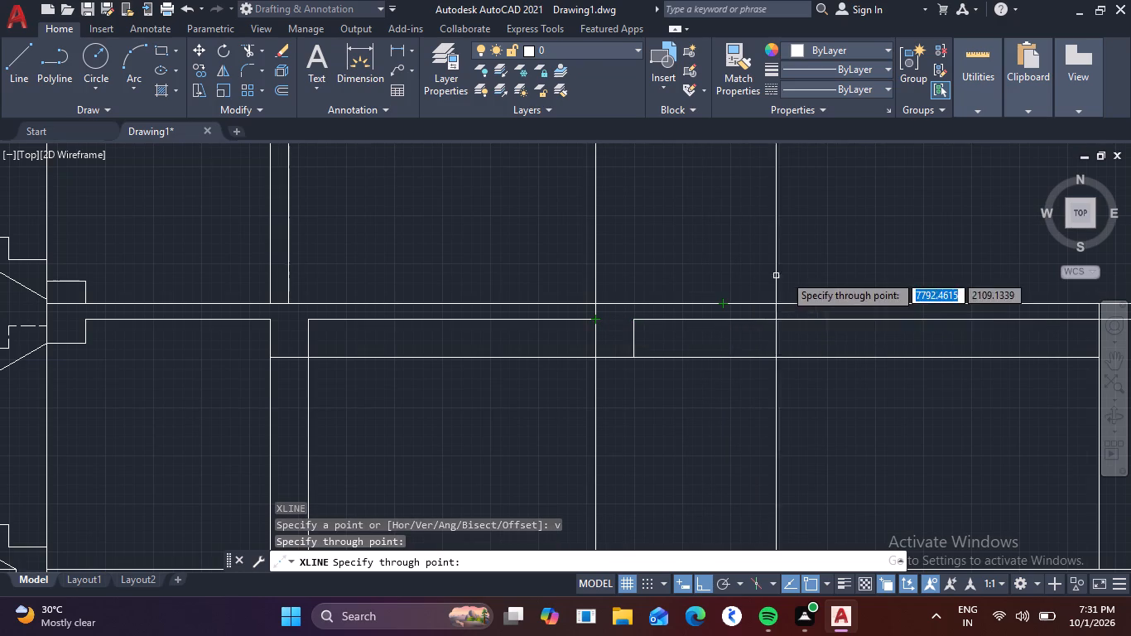
Place another vertical construction line a short distance beyond the floor slab's outer end.
middle_click_drag(811, 298, 386, 287)
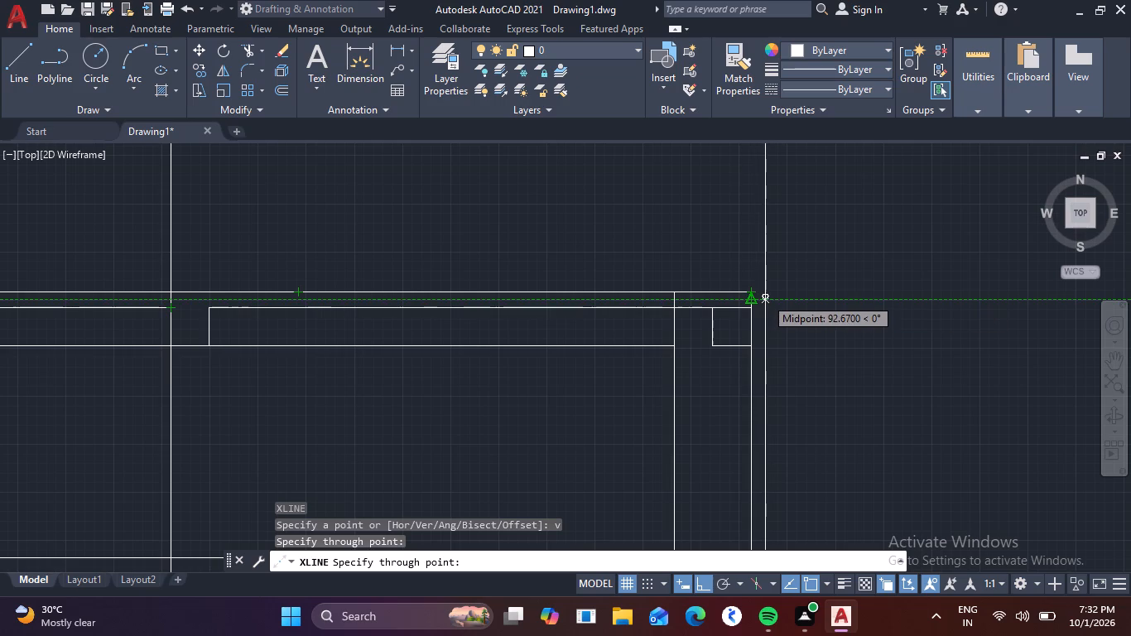
scroll(765, 297, "up", 2)
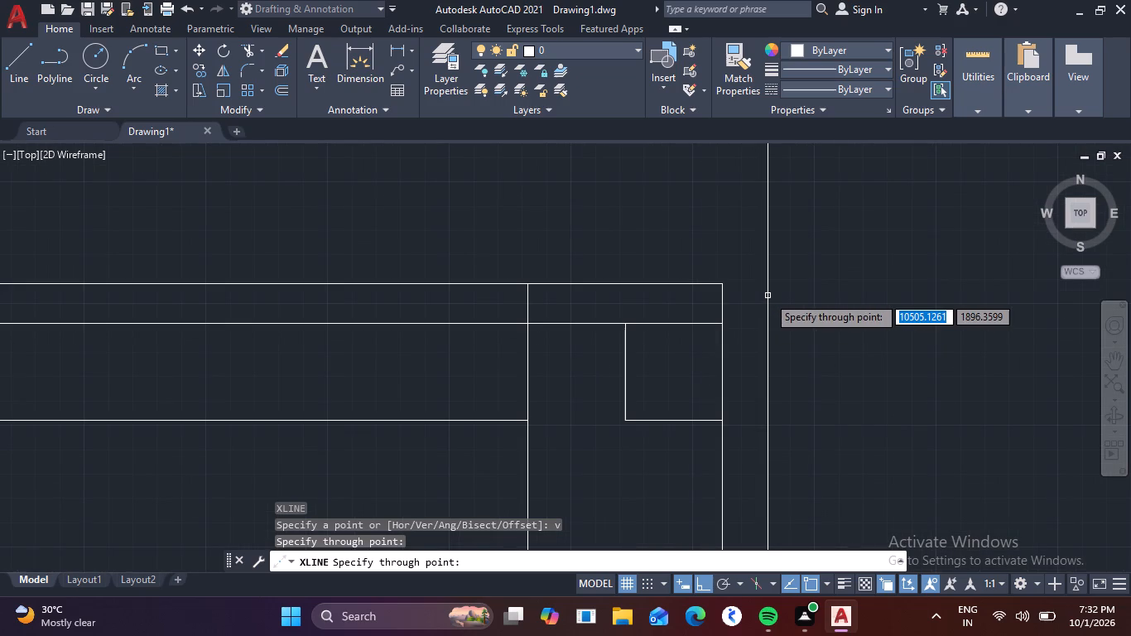
left_click(768, 296)
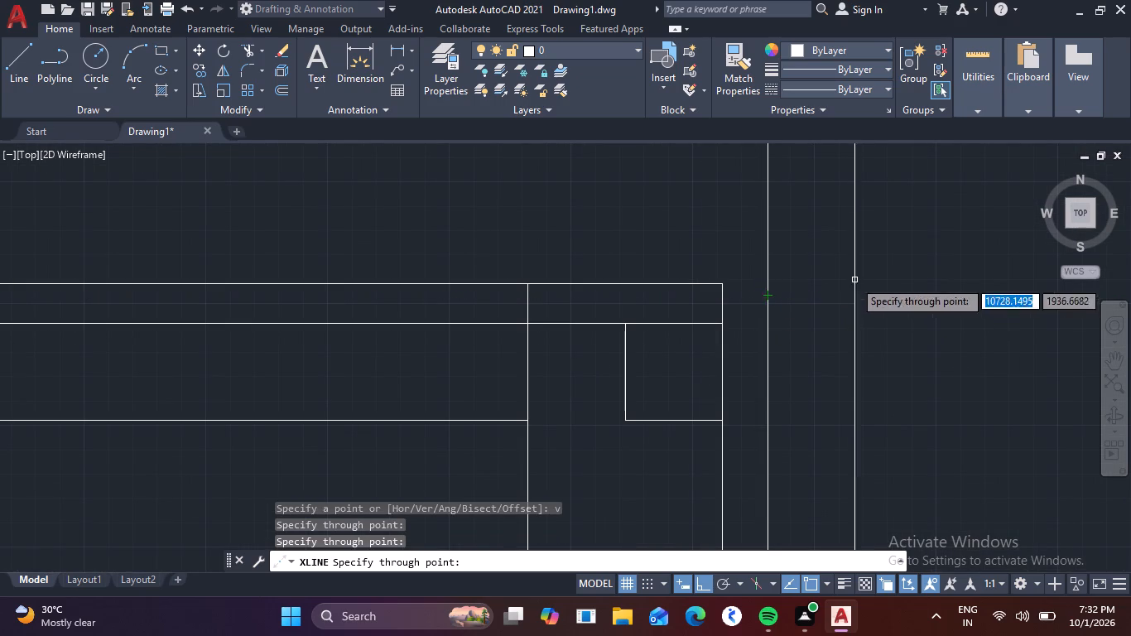
key("Escape")
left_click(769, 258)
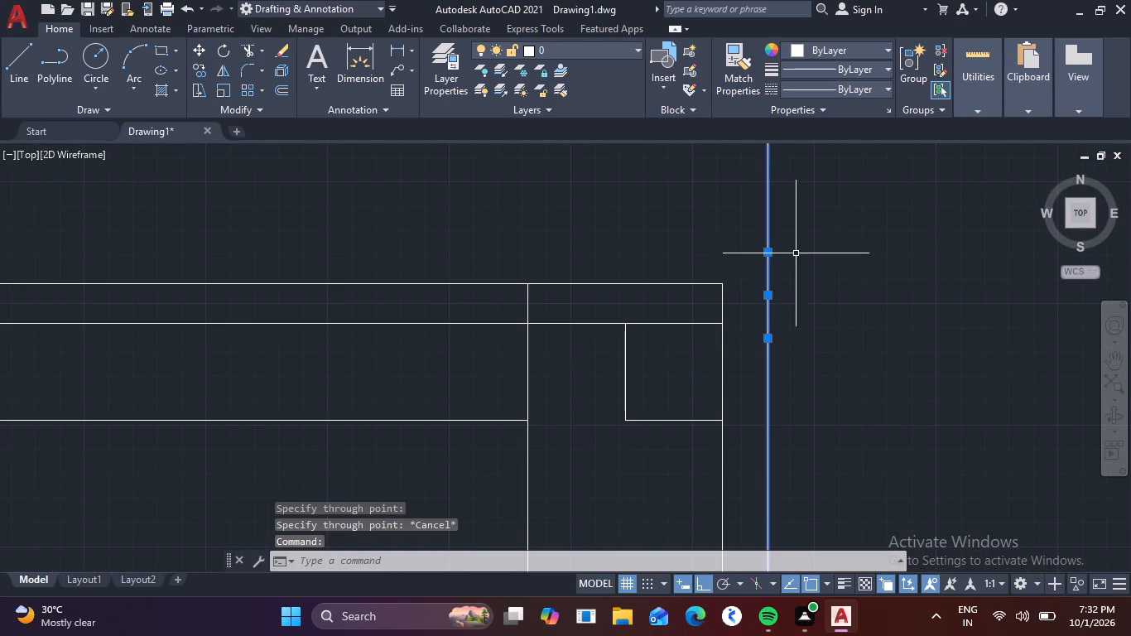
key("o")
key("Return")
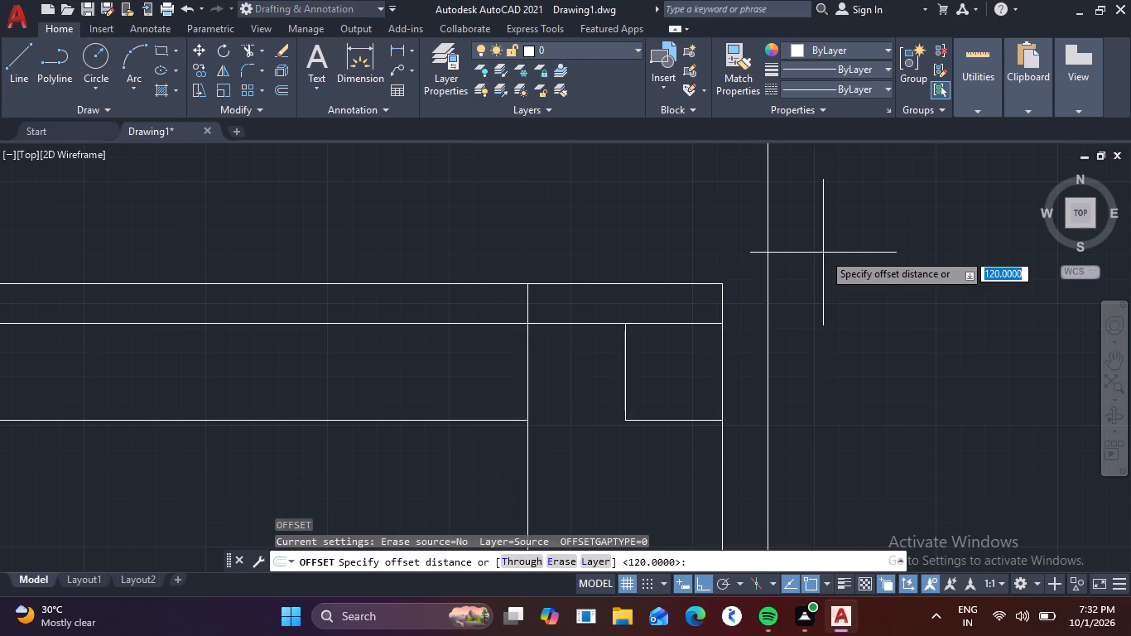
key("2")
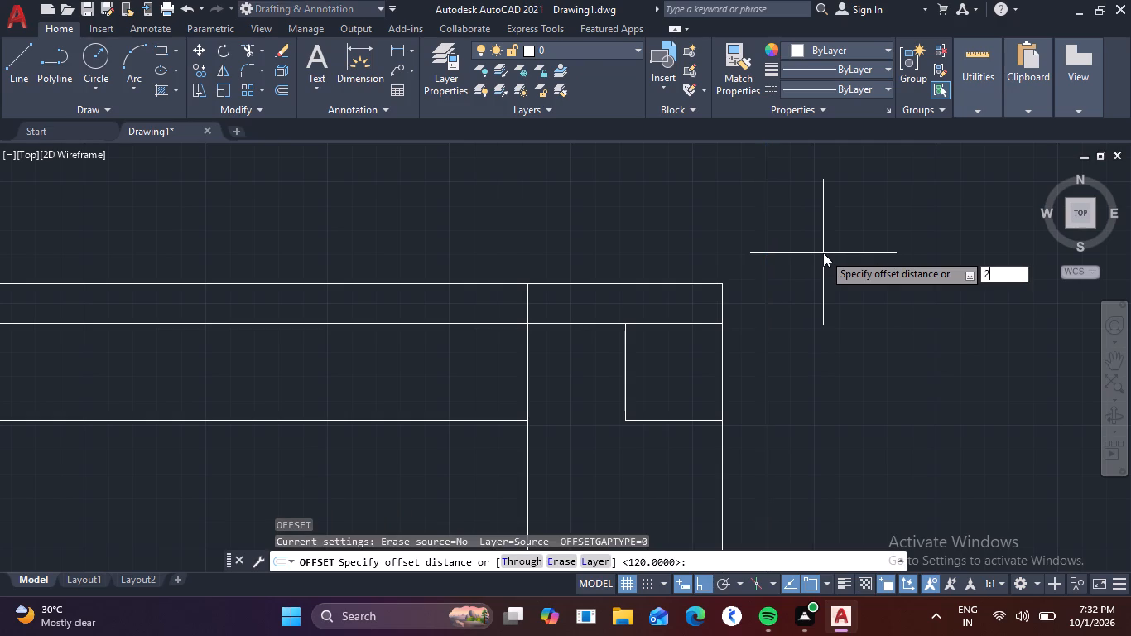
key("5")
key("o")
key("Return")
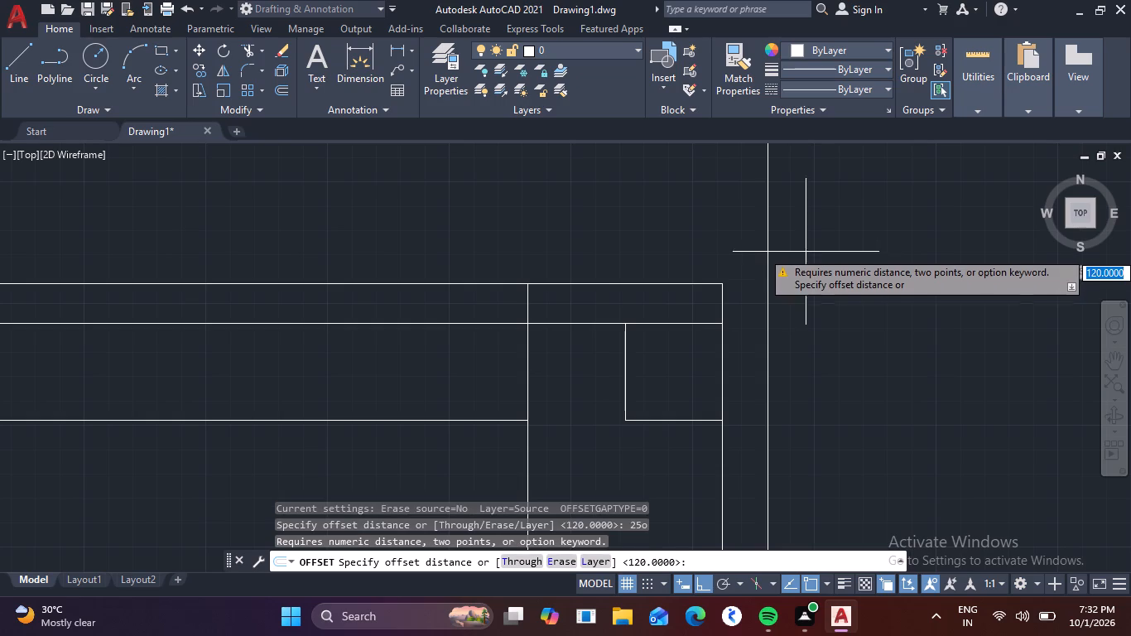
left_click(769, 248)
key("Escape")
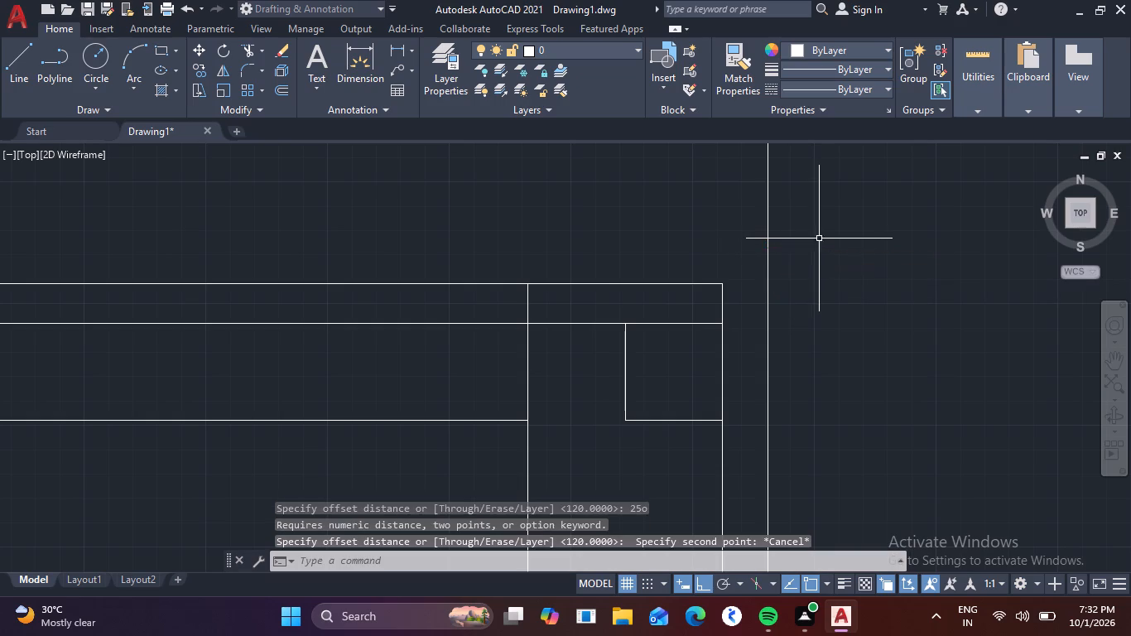
Offset the construction line beyond the slab's outer end by 250 mm, away from the building.
key("o")
key("Return")
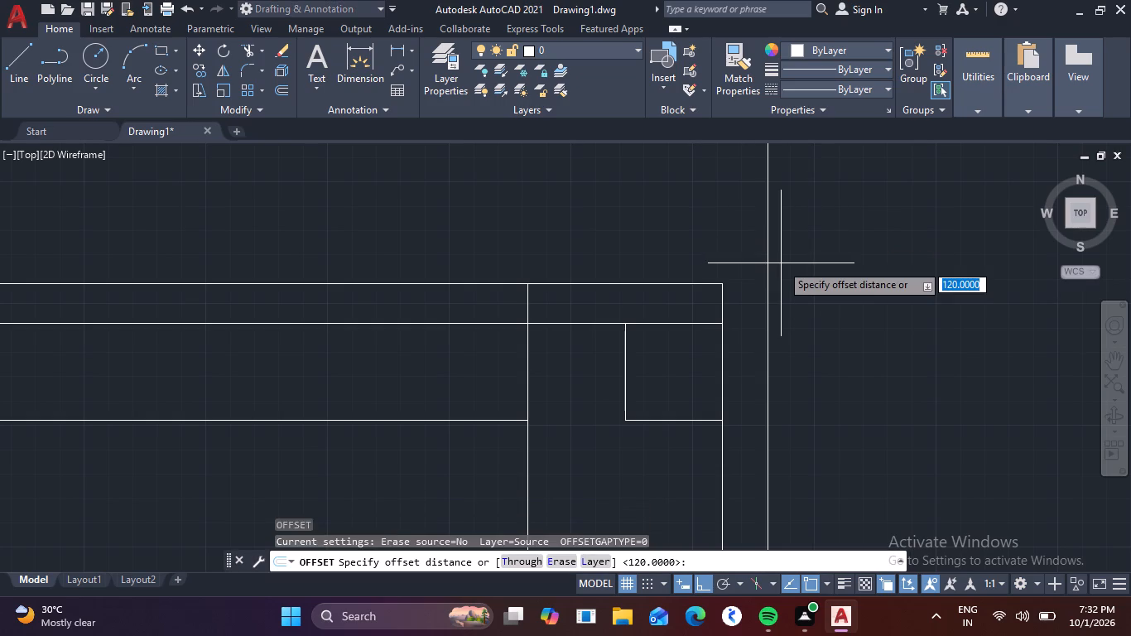
key("2")
type("50")
key("Return")
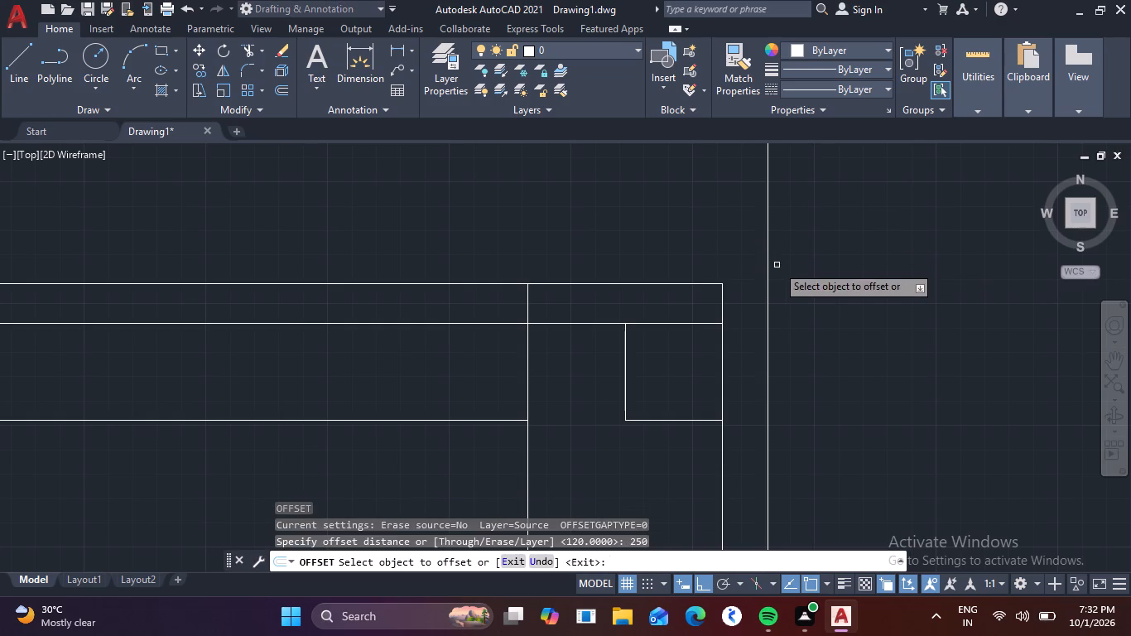
left_click_drag(768, 271, 777, 271)
left_click(847, 258)
key("Escape")
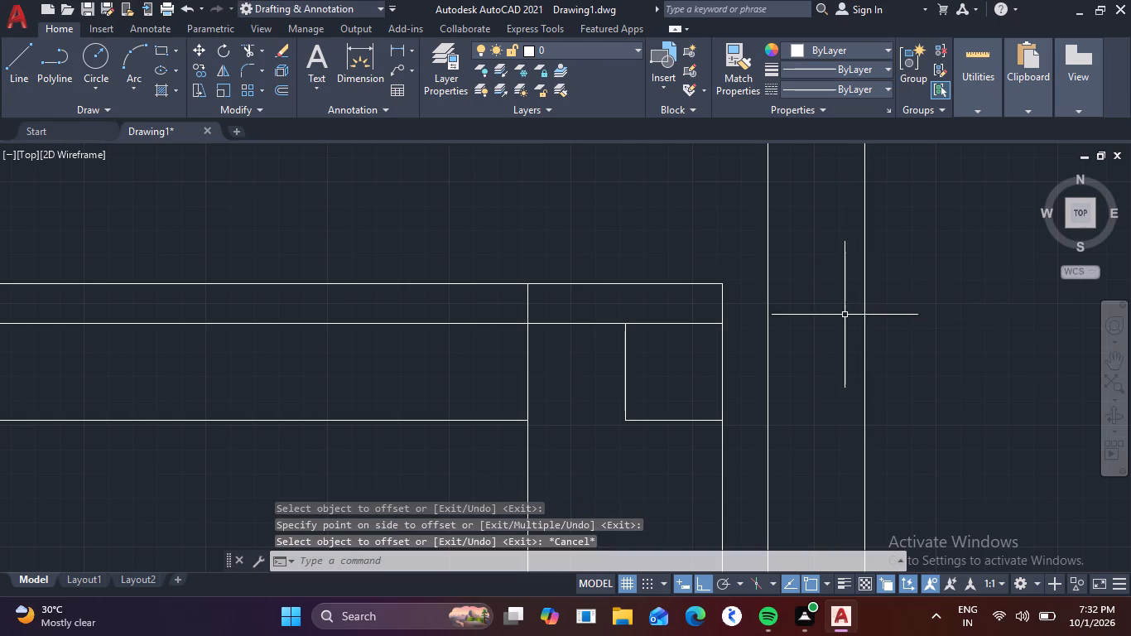
Extend the floor slab's top line past its outer end to the farther of the two vertical construction lines.
type("ex")
key("space")
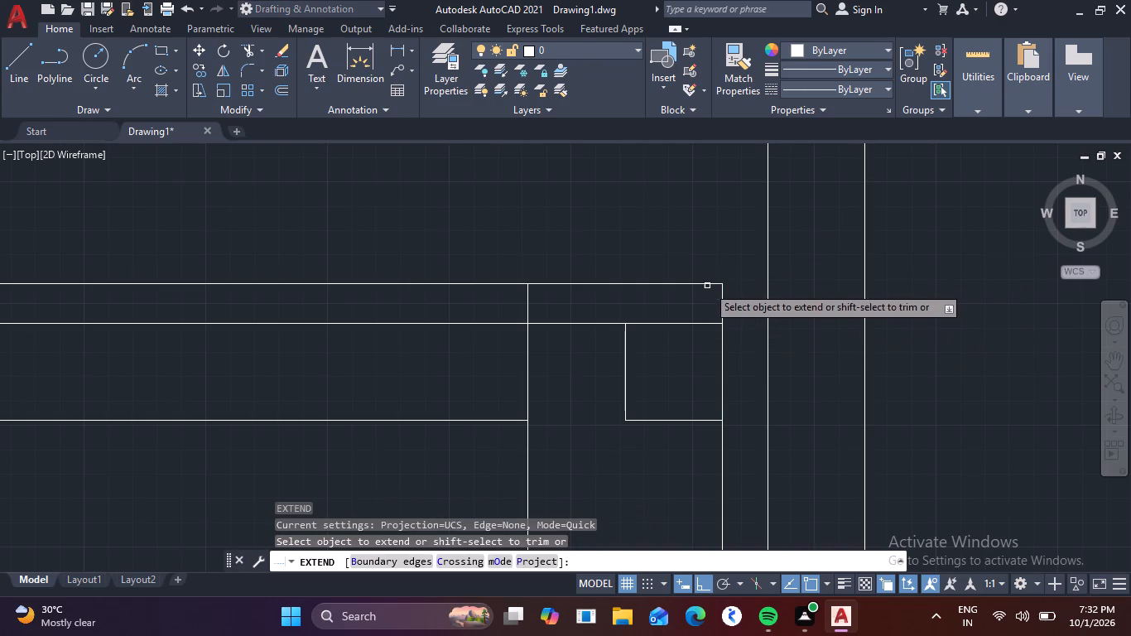
left_click(712, 281)
left_click(715, 289)
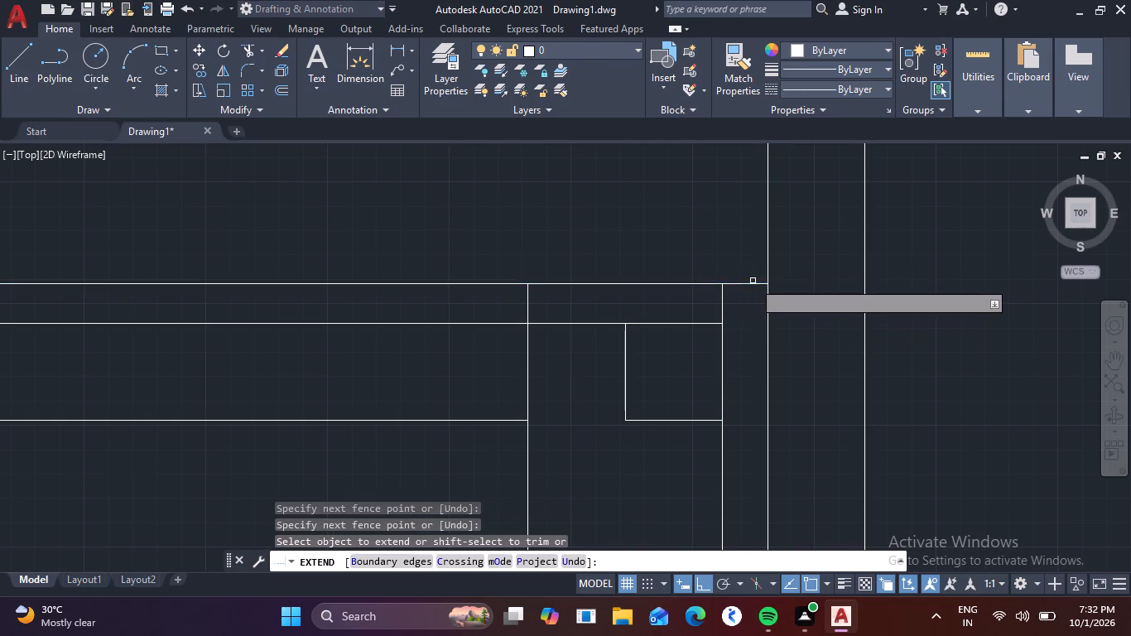
left_click(753, 281)
left_click(754, 287)
key("Escape")
Trim off both vertical construction lines beyond the slab's outer beam below the floor slab's top line.
scroll(759, 310, "down", 1)
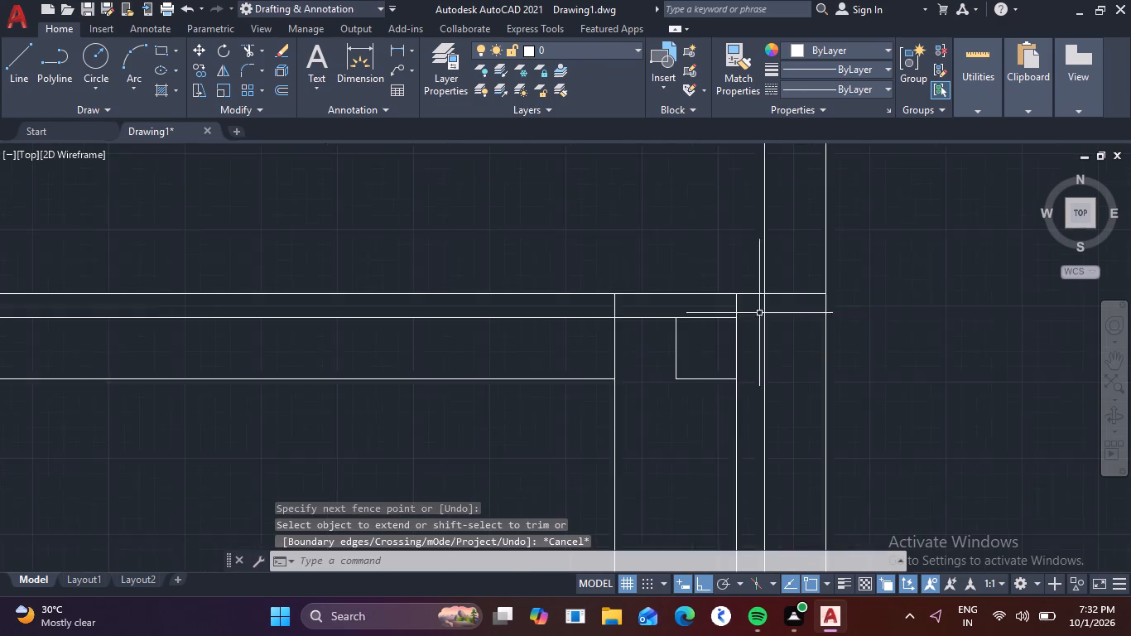
scroll(759, 314, "down", 1)
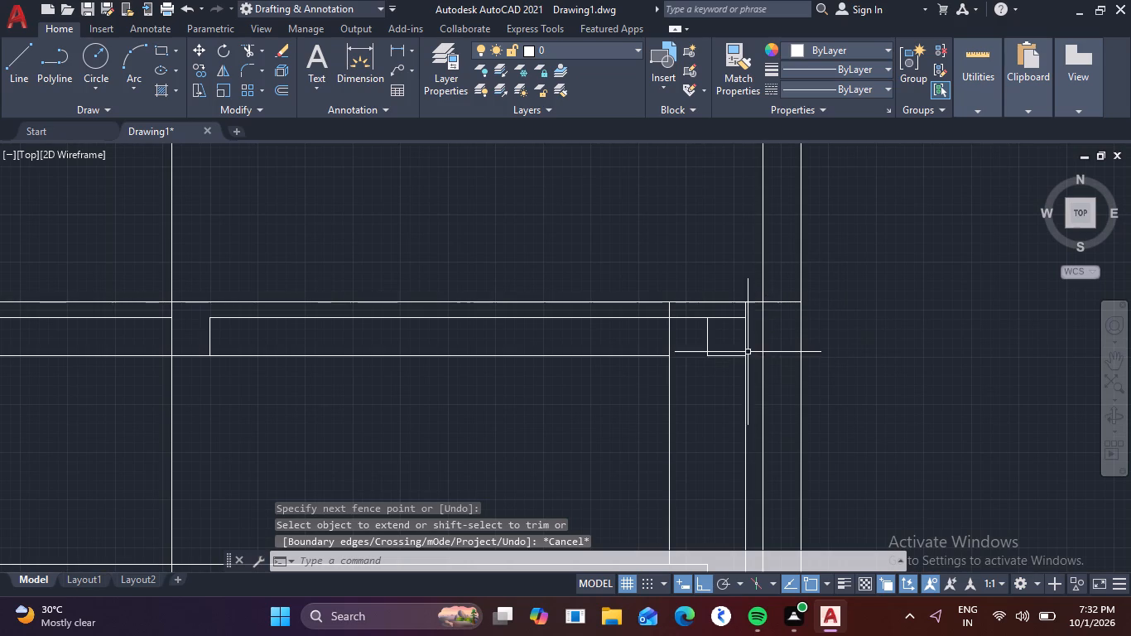
scroll(734, 335, "down", 2)
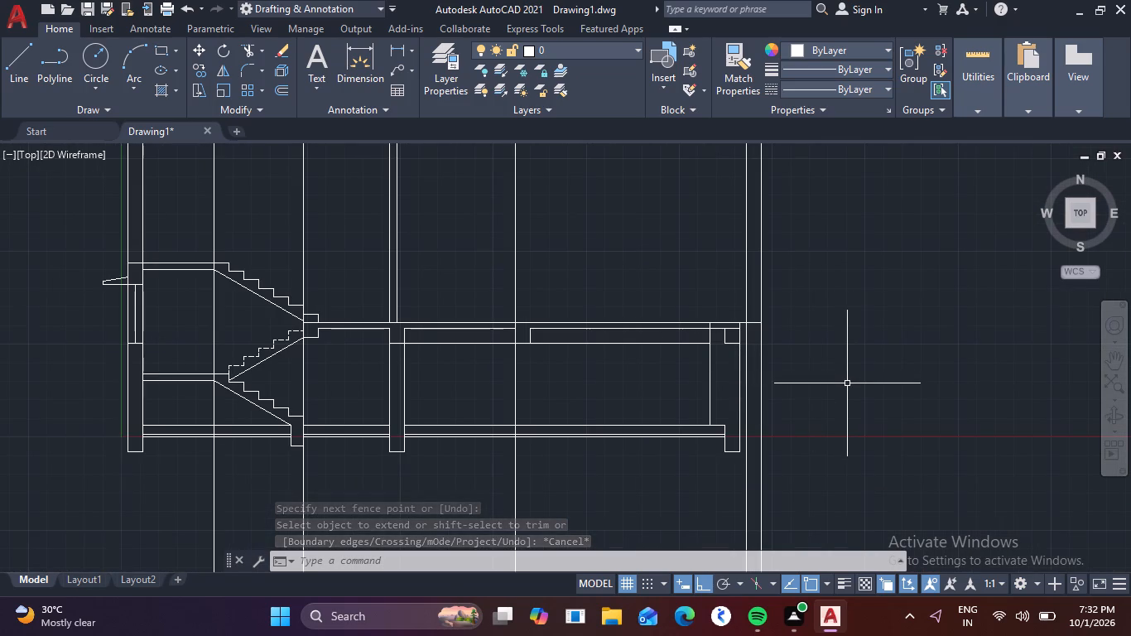
scroll(843, 385, "up", 2)
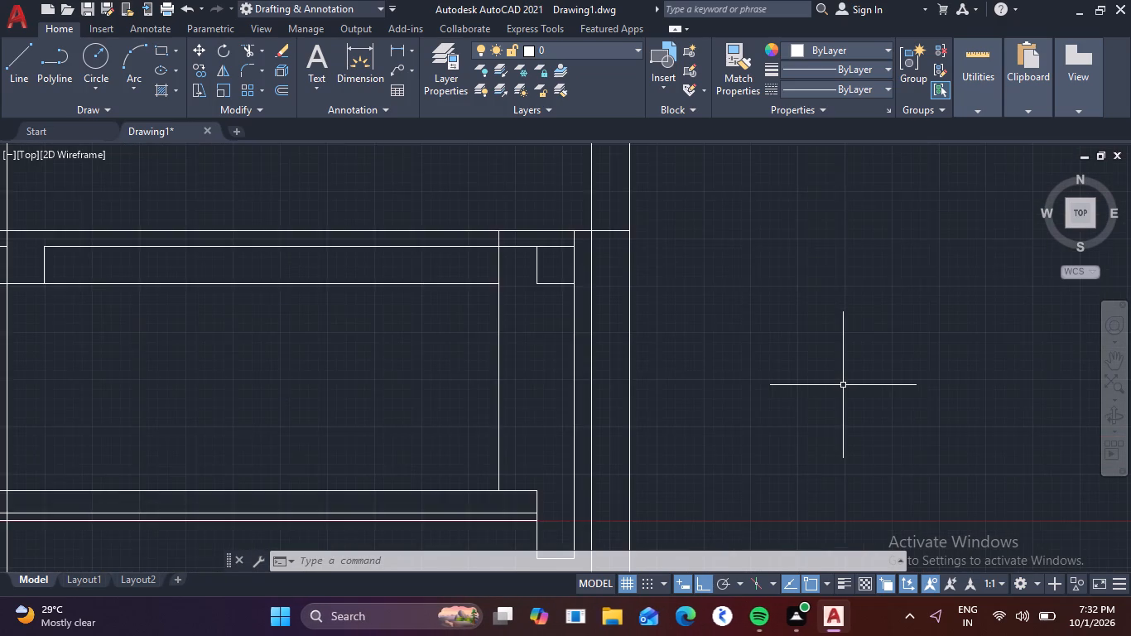
scroll(843, 385, "up", 2)
middle_click_drag(815, 392, 1042, 364)
scroll(974, 361, "down", 2)
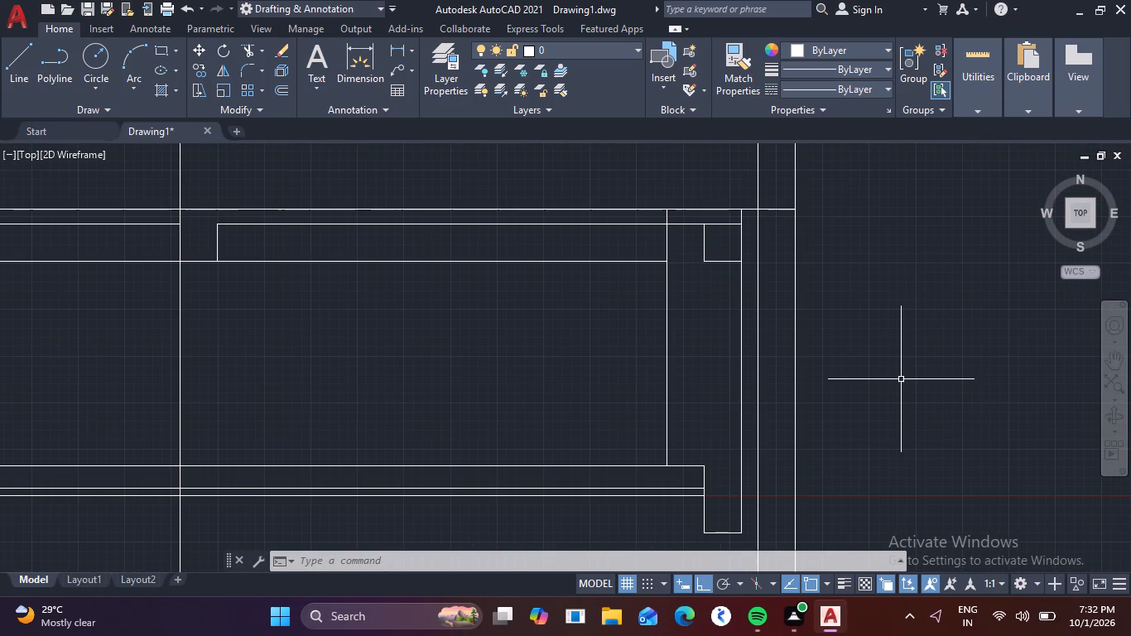
type("tr")
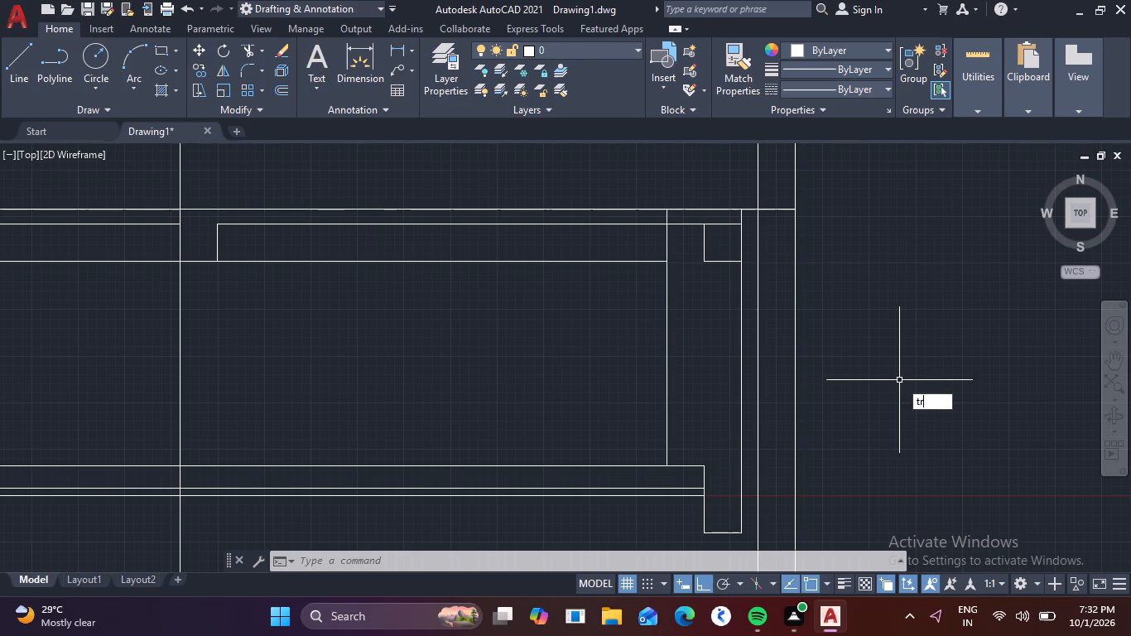
key("space")
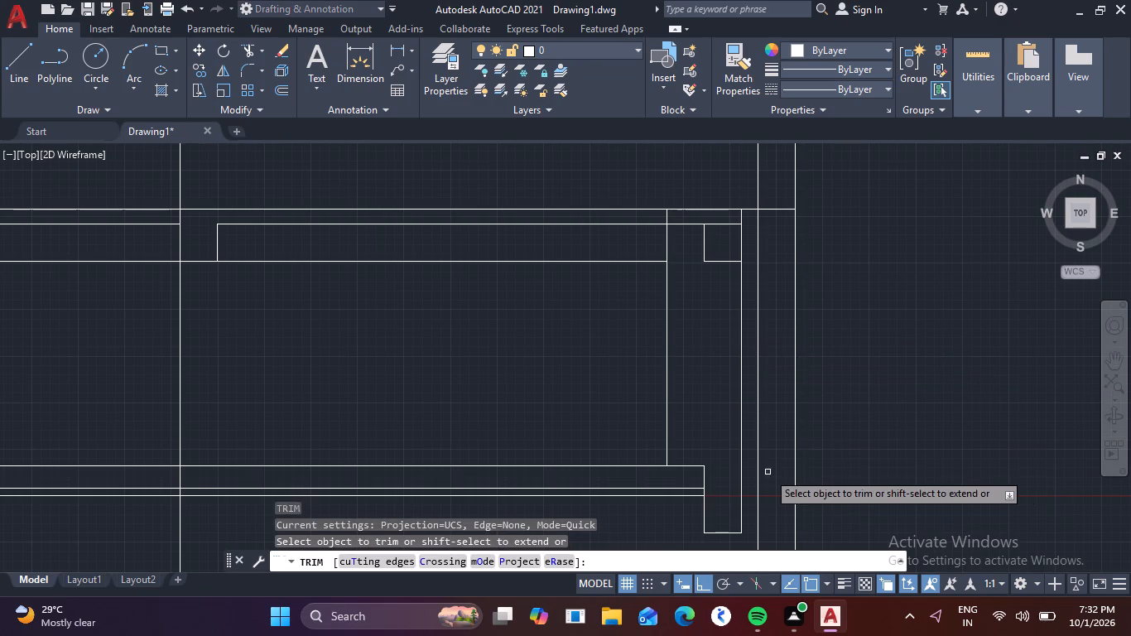
left_click(759, 465)
left_click(799, 438)
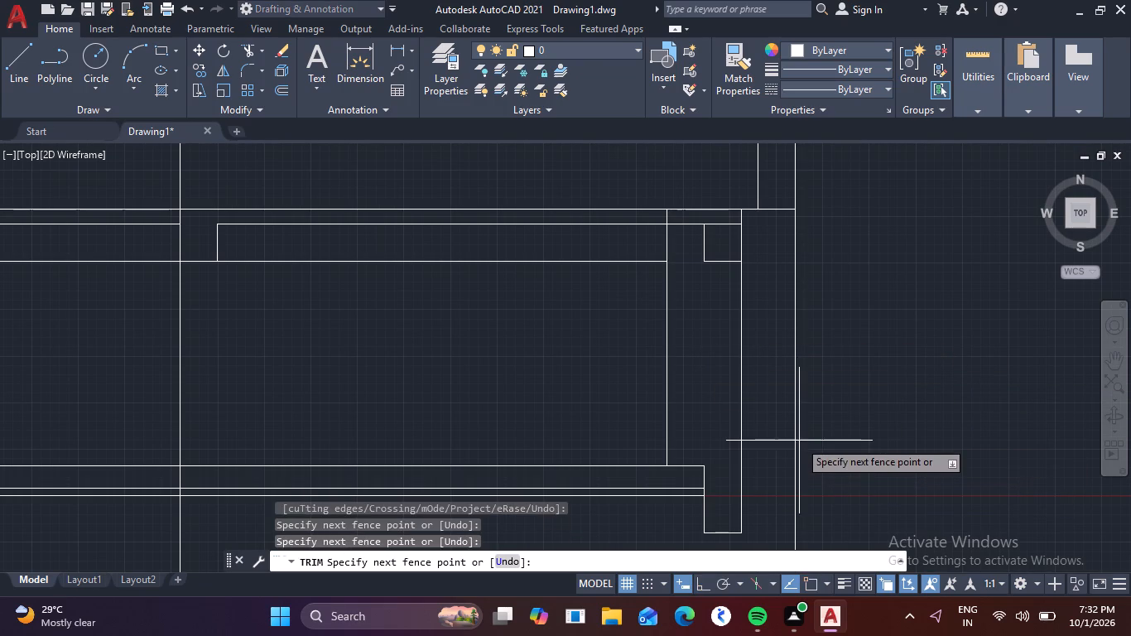
left_click(790, 447)
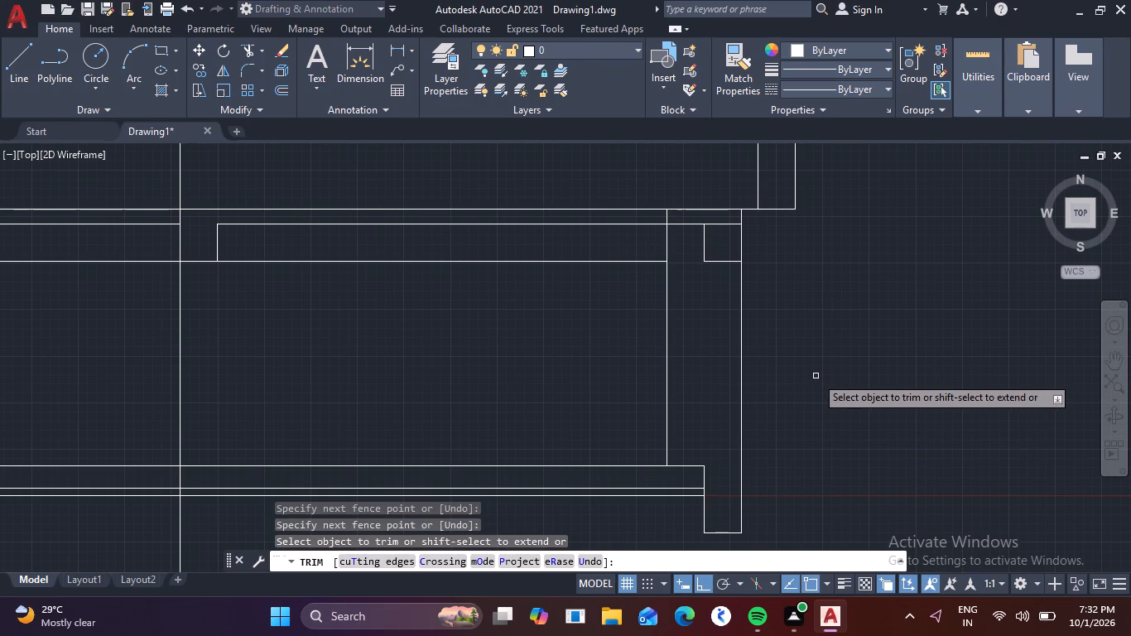
key("Escape")
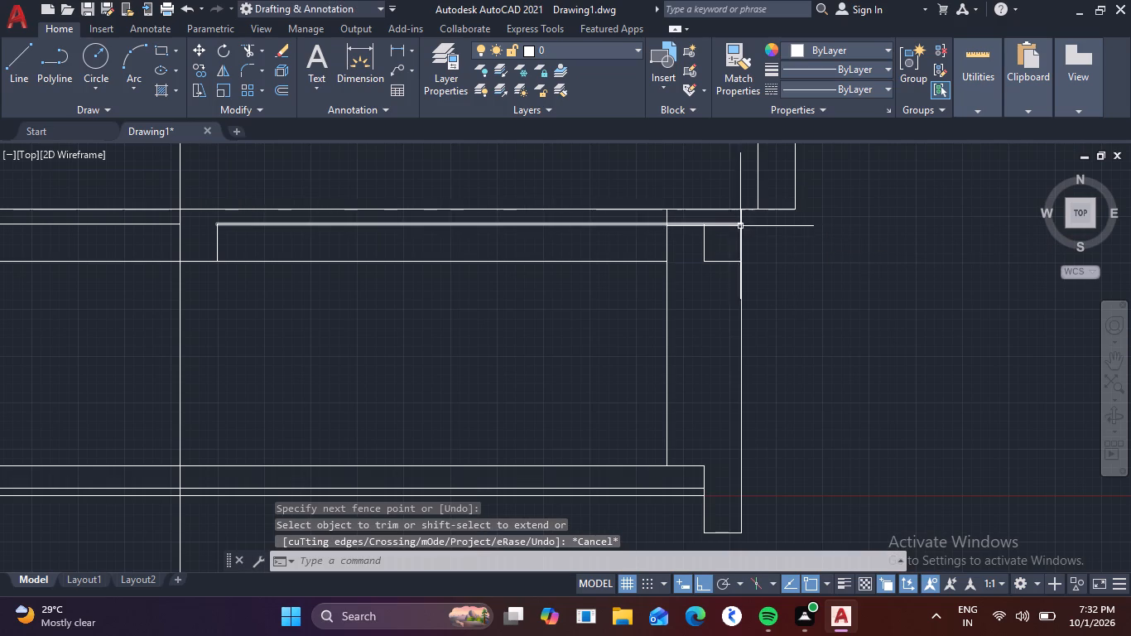
Draw the extended slab's soffit about 366 mm outward from the beam's outer face, and close its end up to the top line.
key("l")
key("space")
scroll(762, 219, "up", 2)
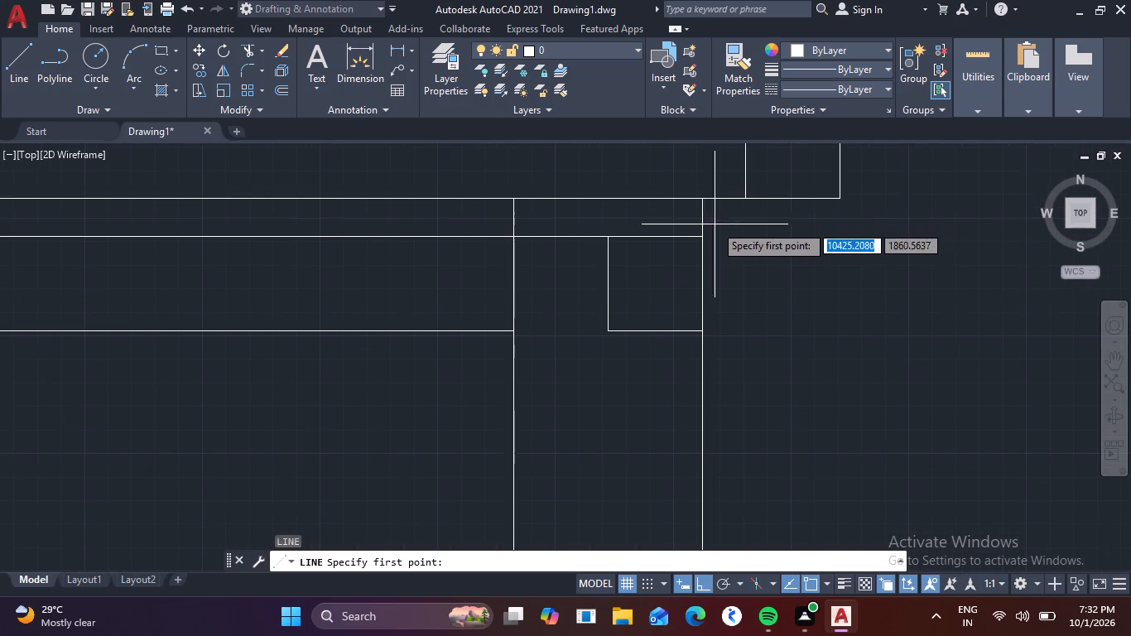
left_click(700, 235)
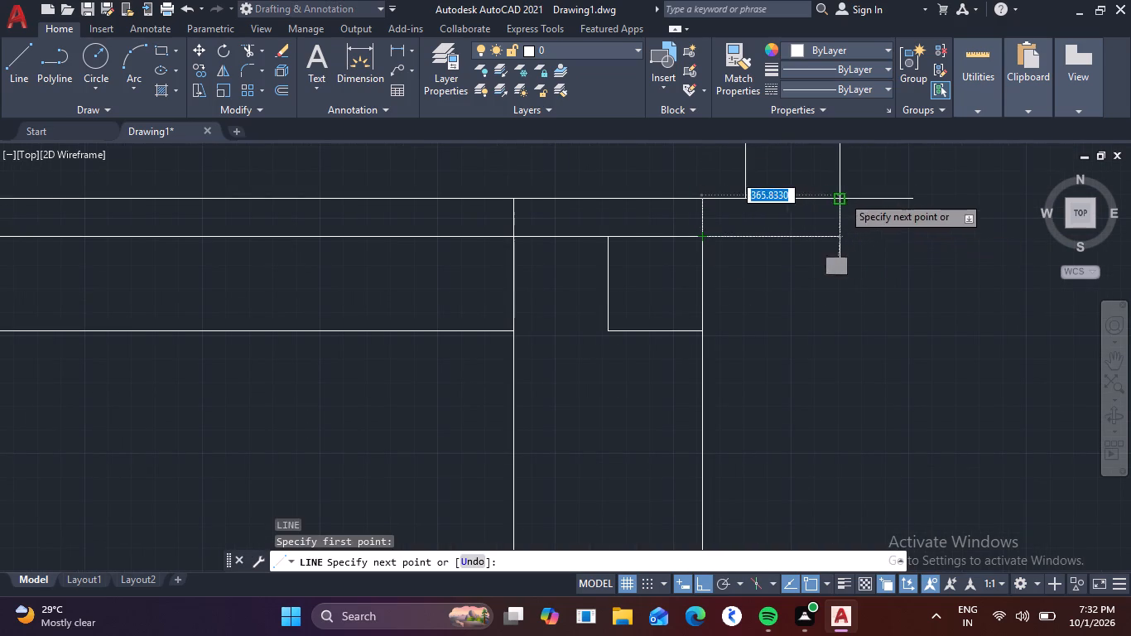
left_click(840, 238)
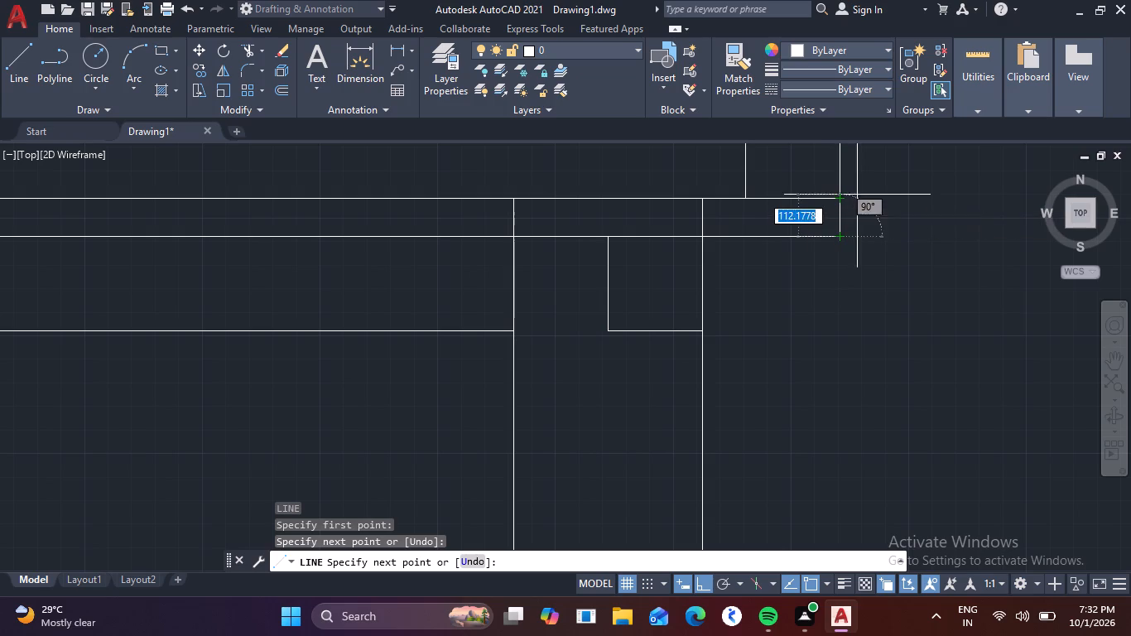
left_click(845, 202)
key("Escape")
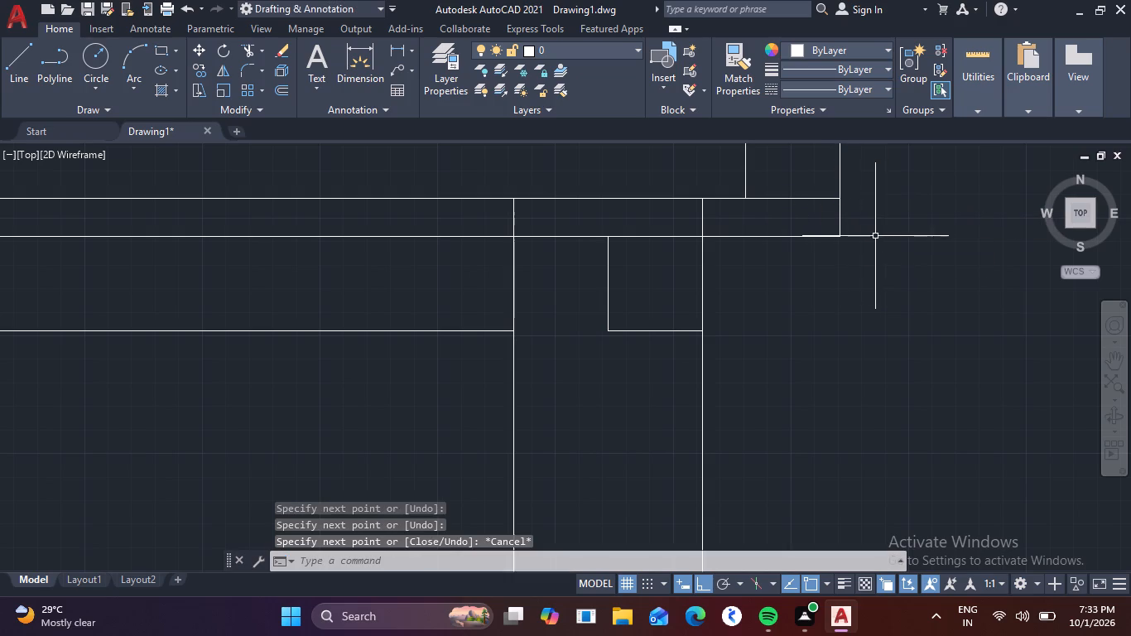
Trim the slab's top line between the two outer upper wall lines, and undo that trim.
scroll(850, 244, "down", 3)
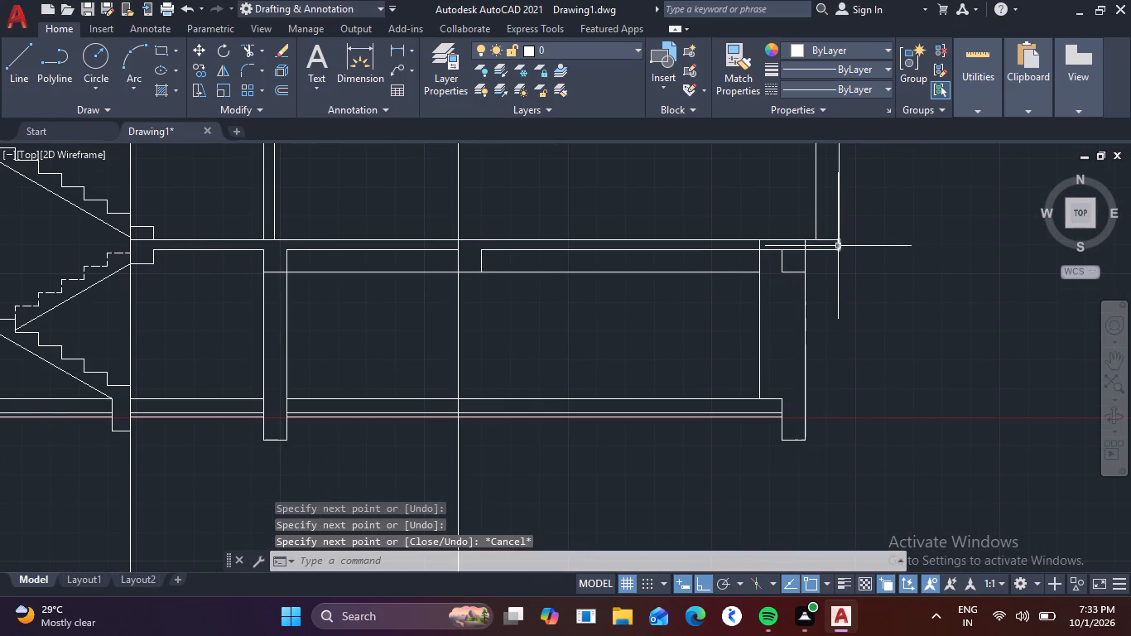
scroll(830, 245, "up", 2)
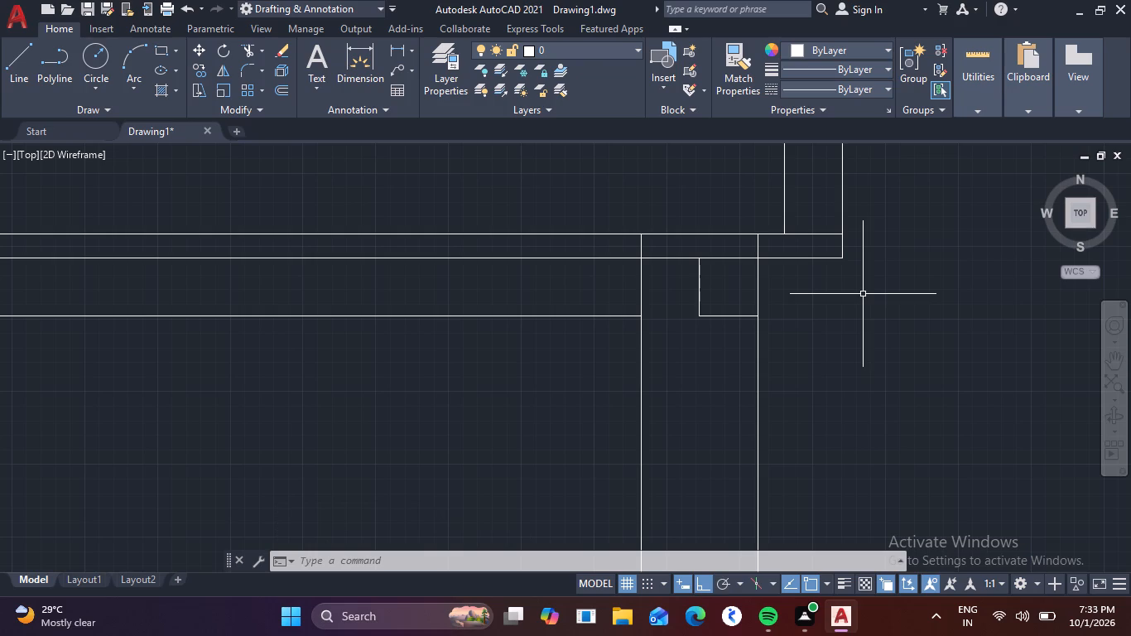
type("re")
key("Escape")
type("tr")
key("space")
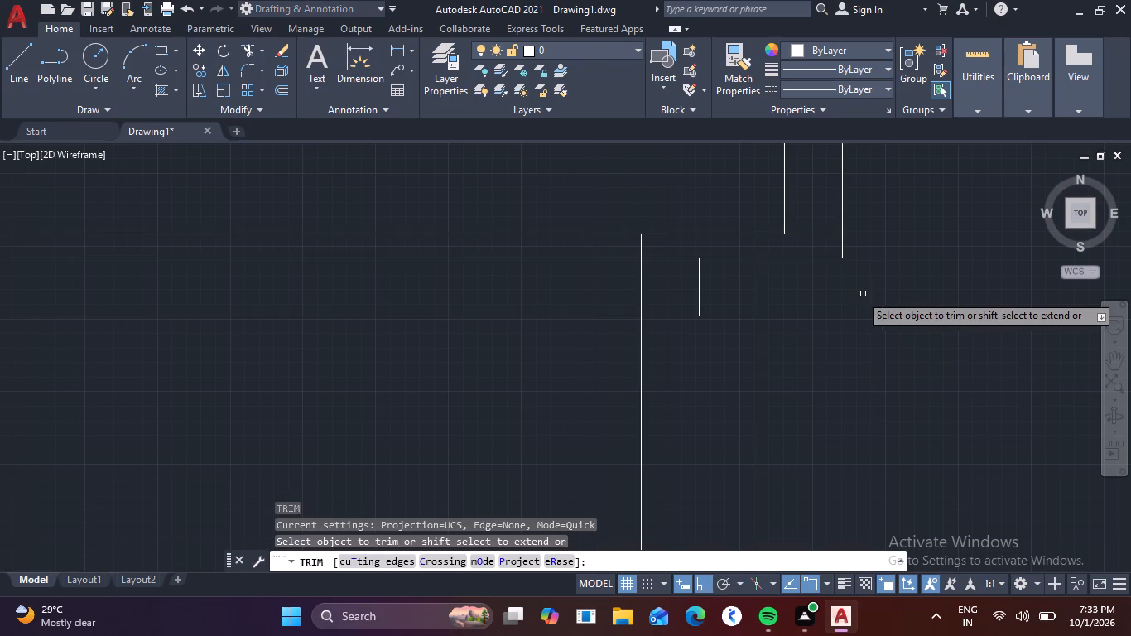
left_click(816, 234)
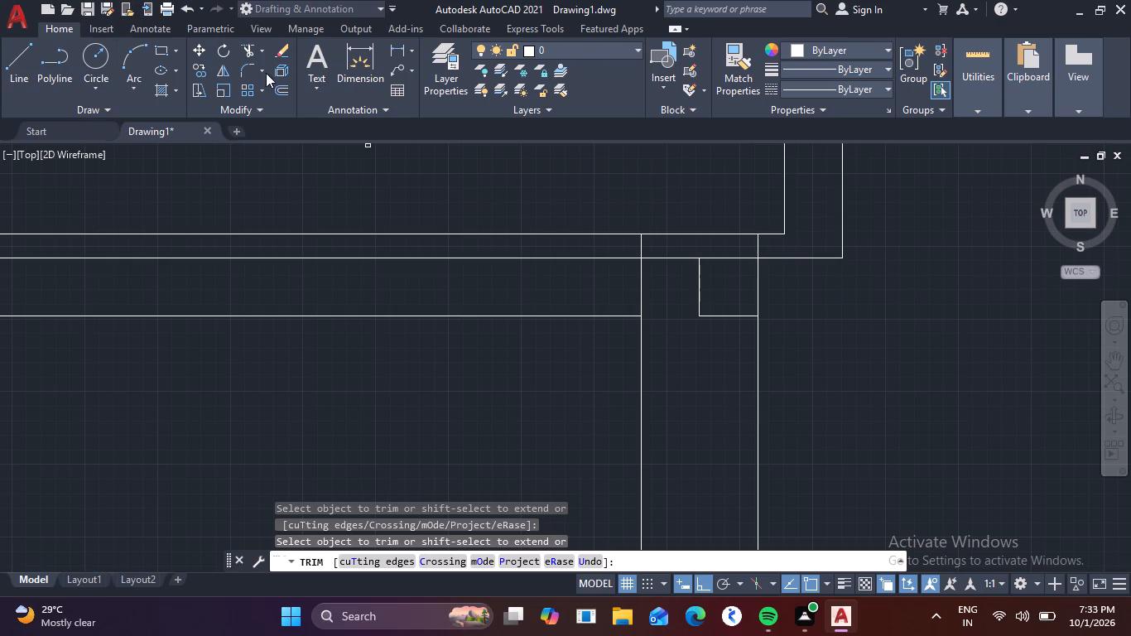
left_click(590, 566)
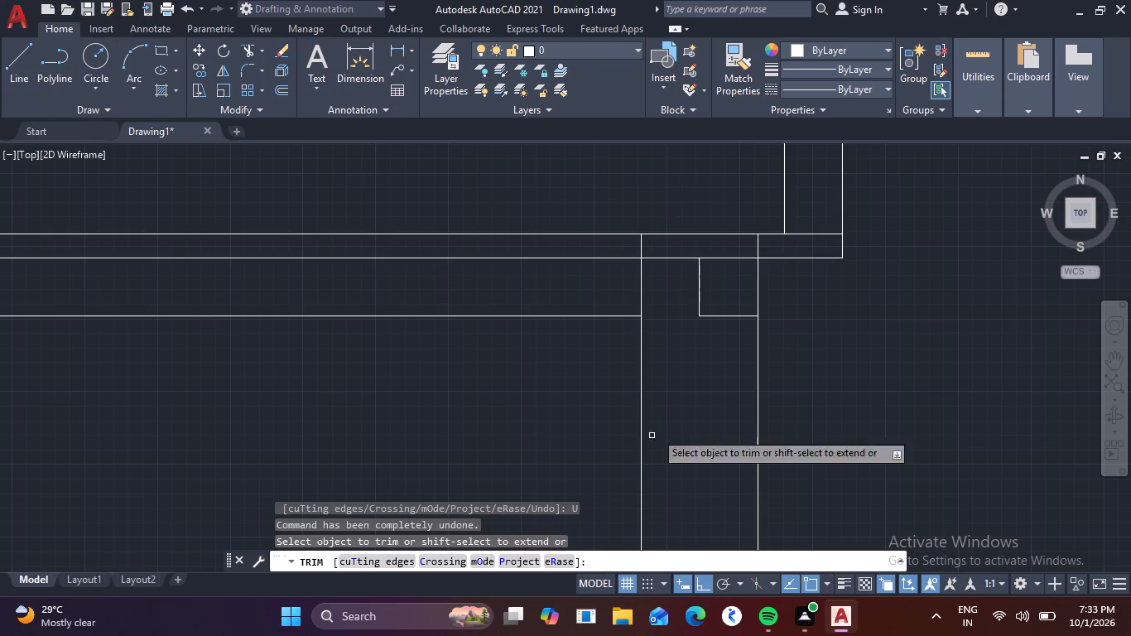
Trim the two vertical lines crossing the slab thickness near its outer end and the soffit line over the end beam.
left_click(758, 249)
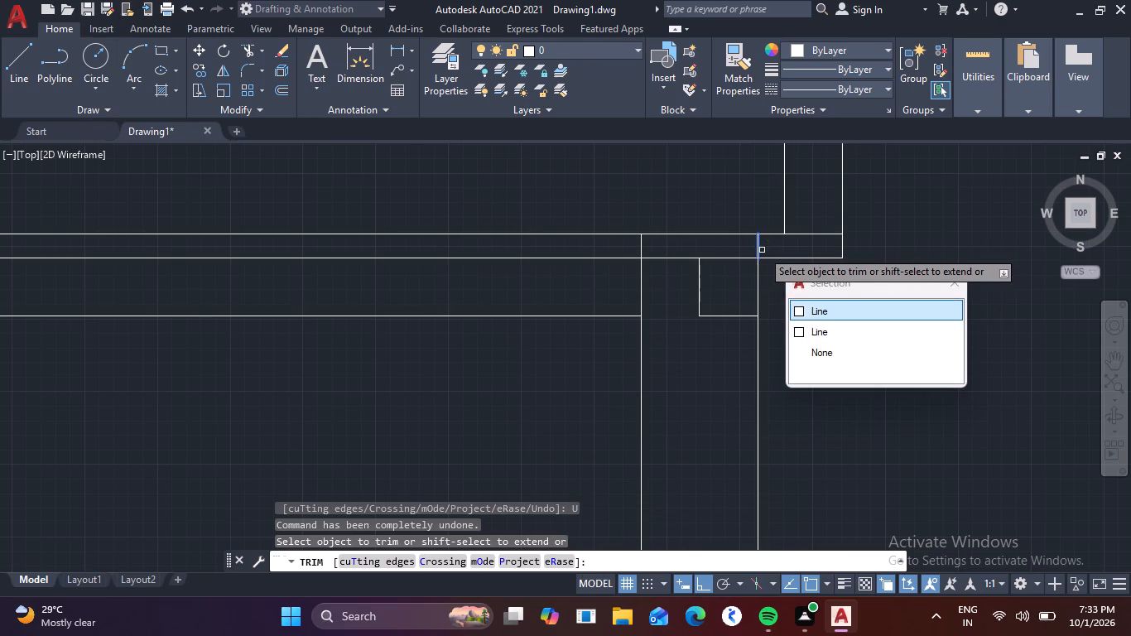
left_click(760, 248)
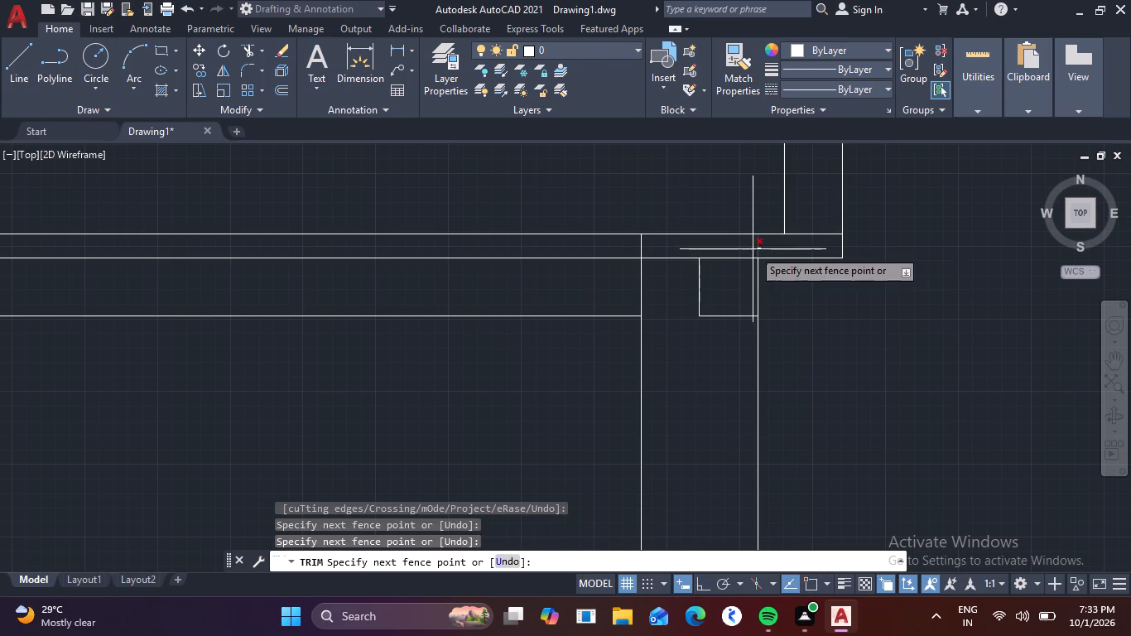
left_click(753, 249)
left_click(652, 248)
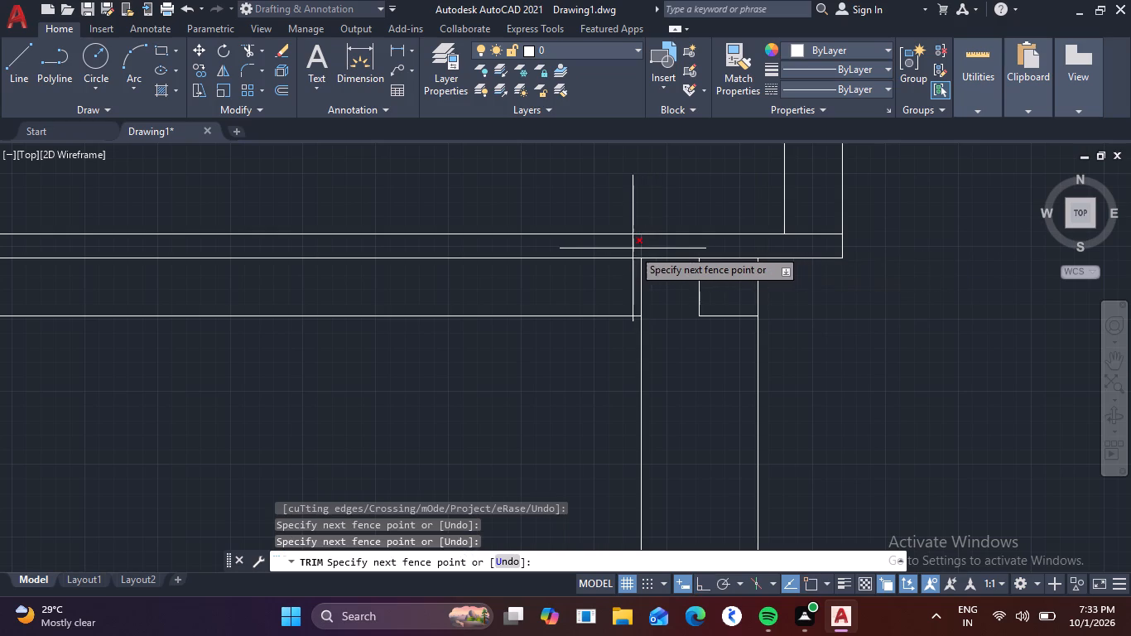
left_click(630, 248)
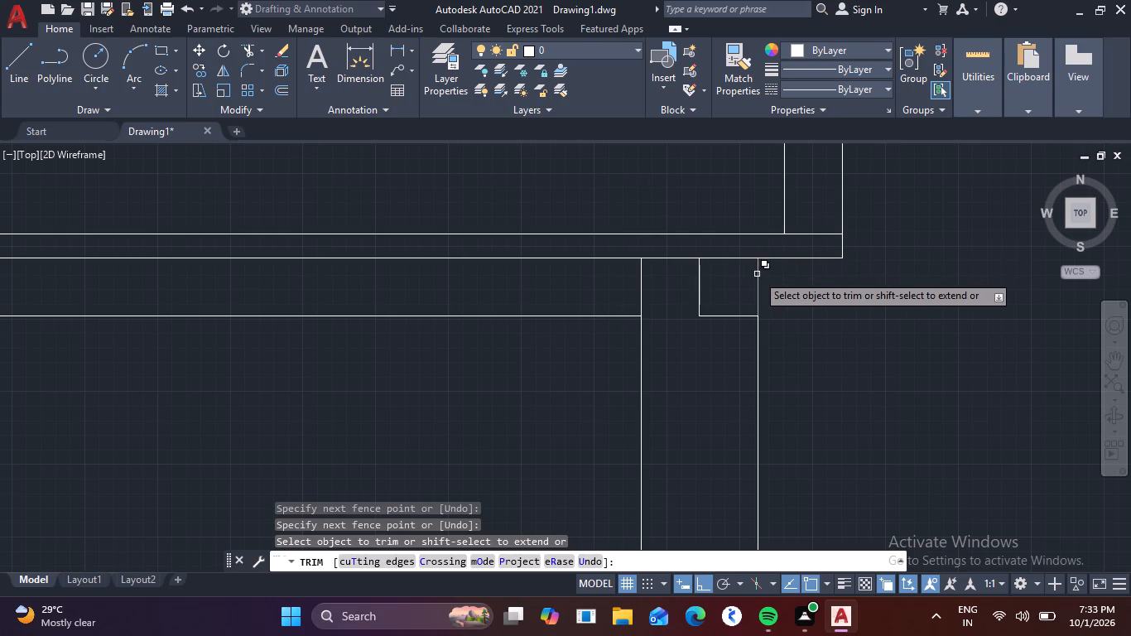
left_click(743, 274)
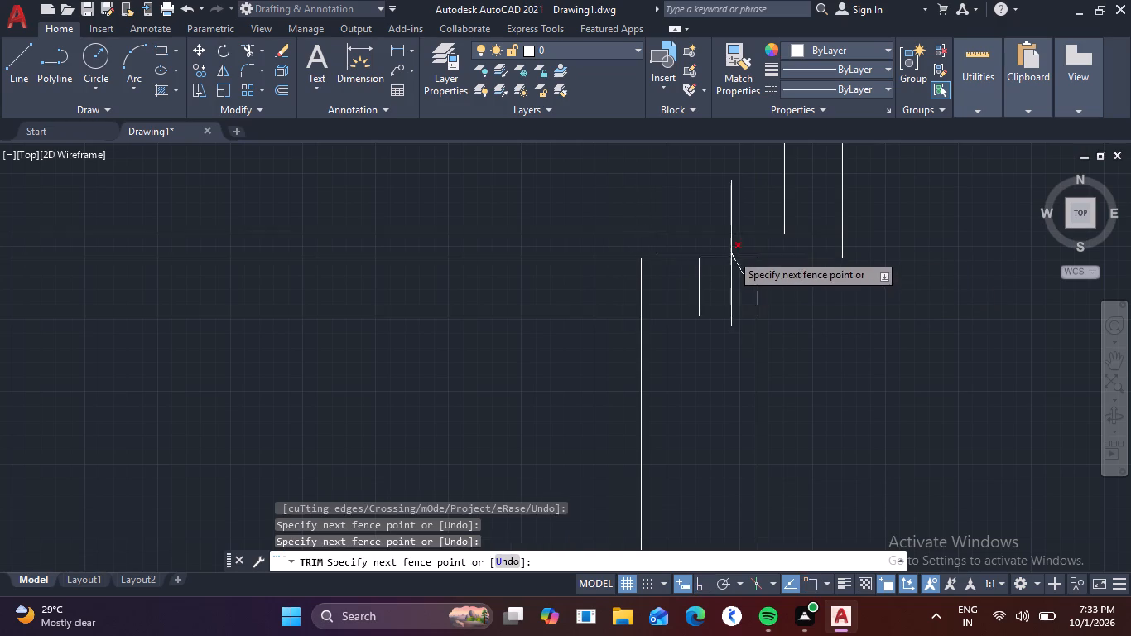
left_click(731, 253)
key("Escape")
scroll(729, 291, "down", 2)
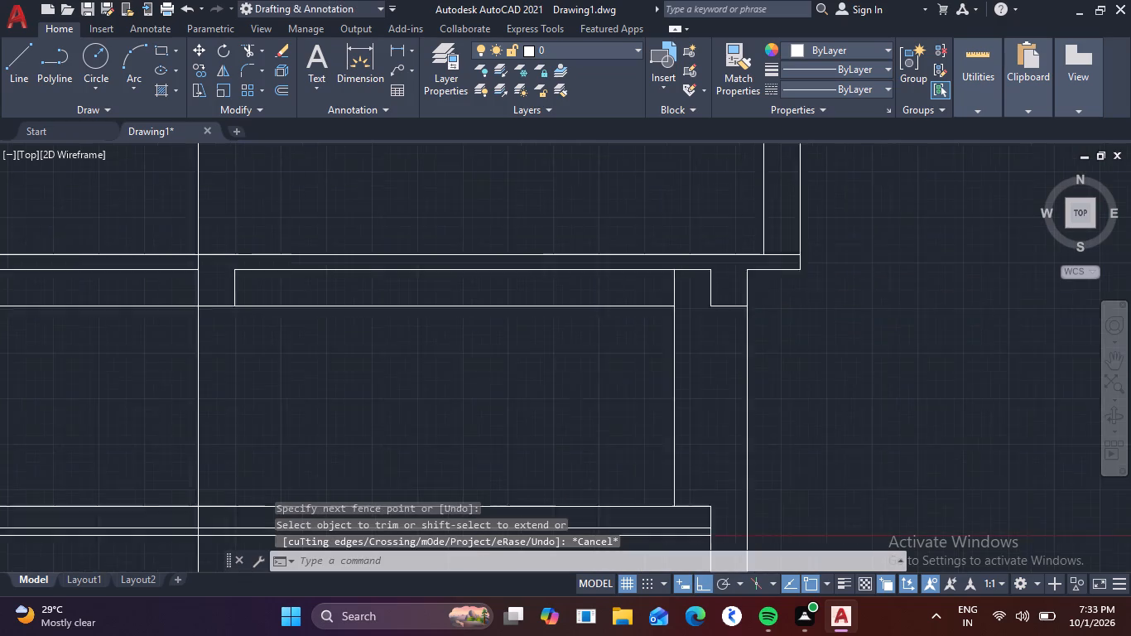
Offset the vertical construction line at the beam beyond the intermediate wall by 120 mm toward the slab's outer end.
scroll(729, 291, "down", 1)
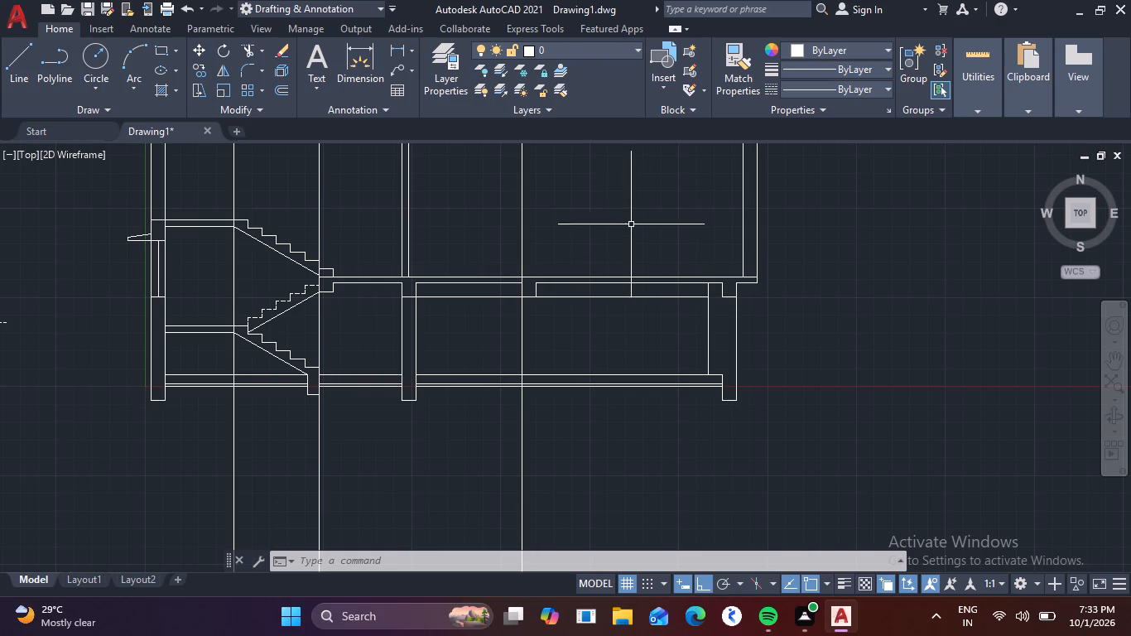
middle_click_drag(624, 207, 696, 222)
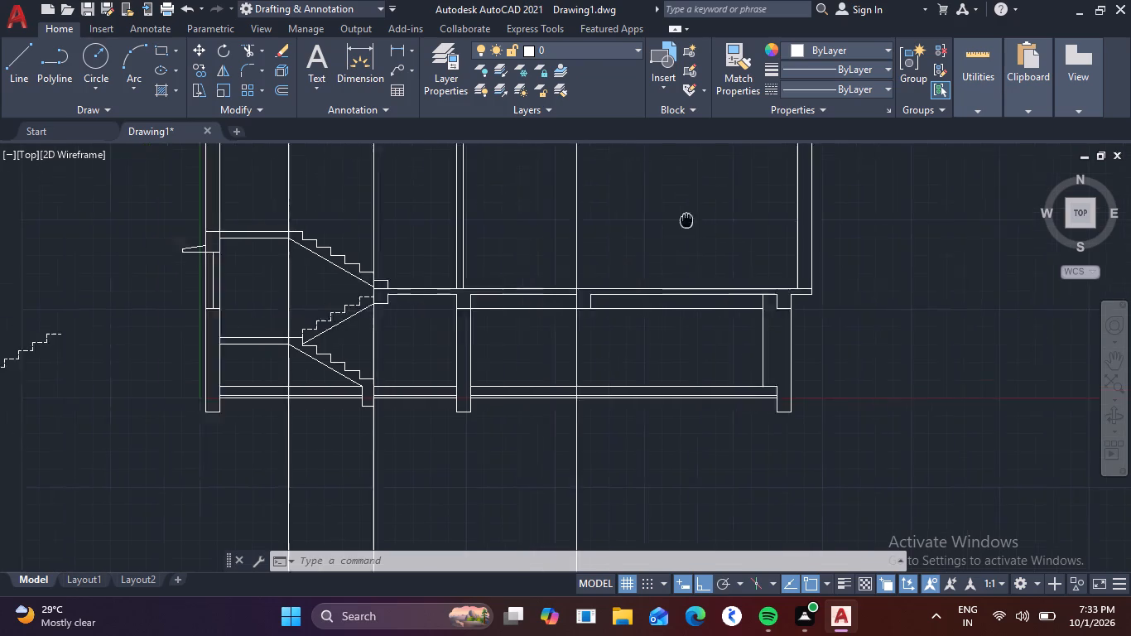
middle_click_drag(696, 222, 828, 402)
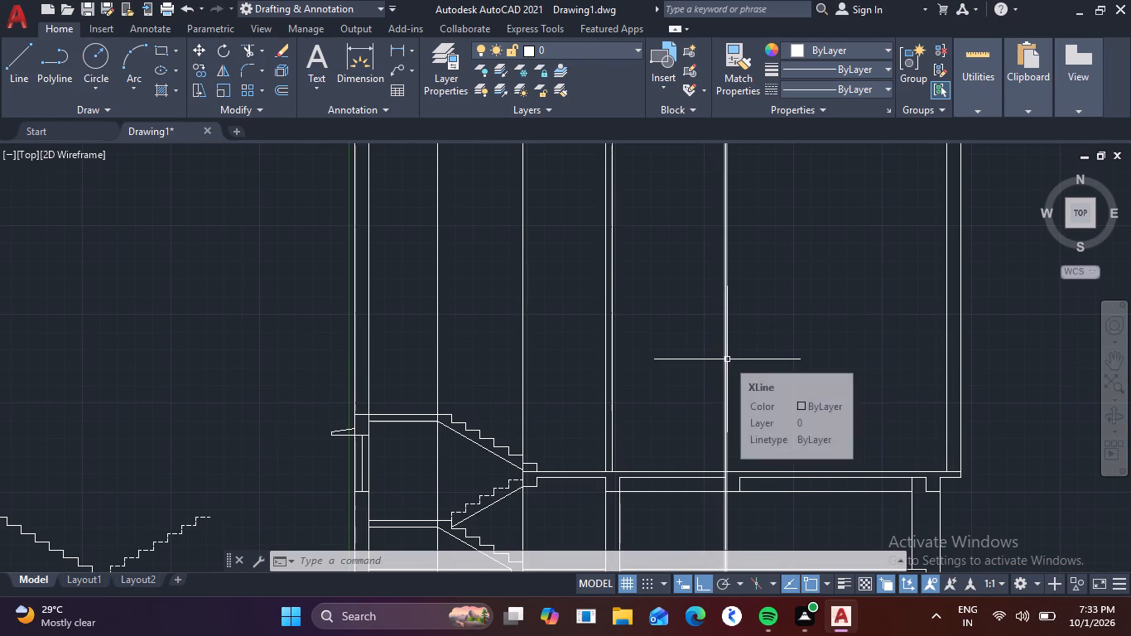
key("o")
key("Return")
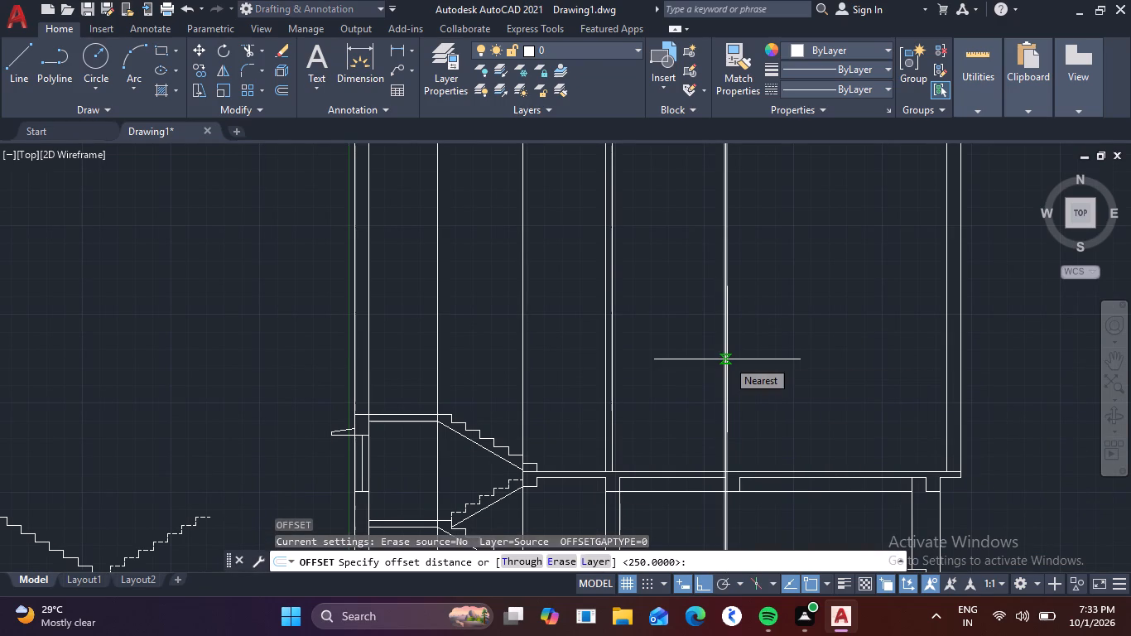
type("120")
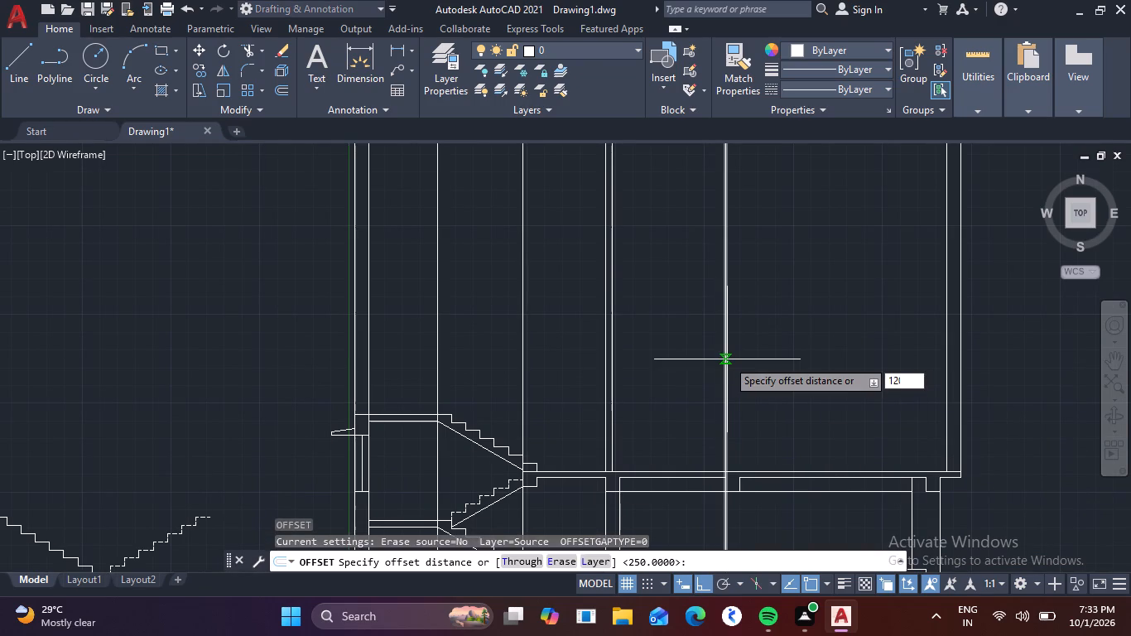
key("Return")
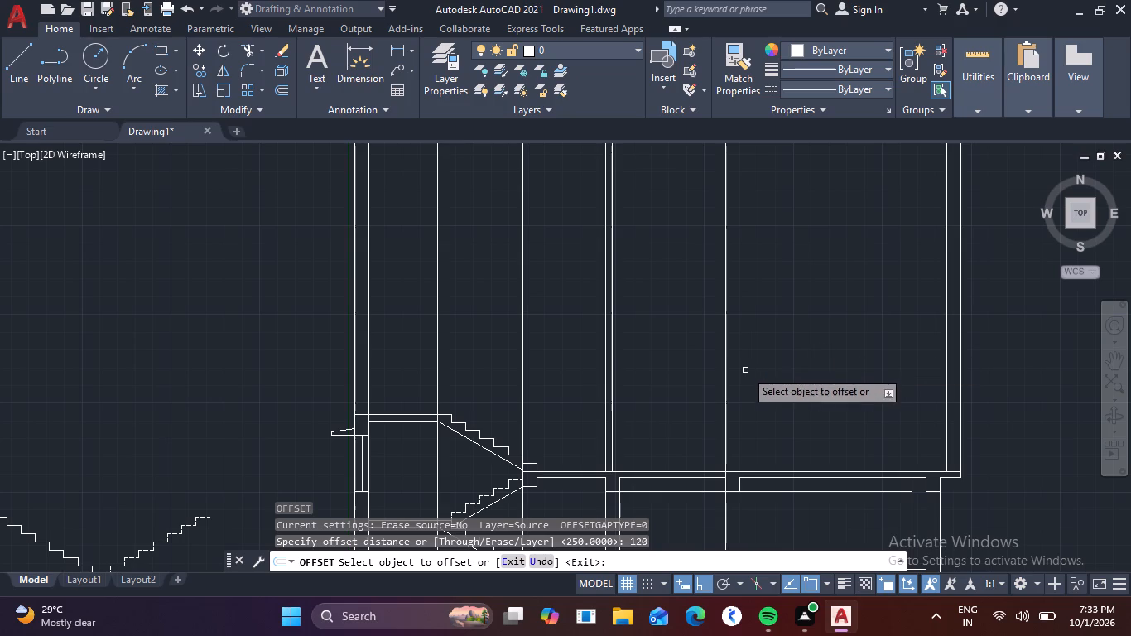
left_click(724, 369)
left_click(781, 367)
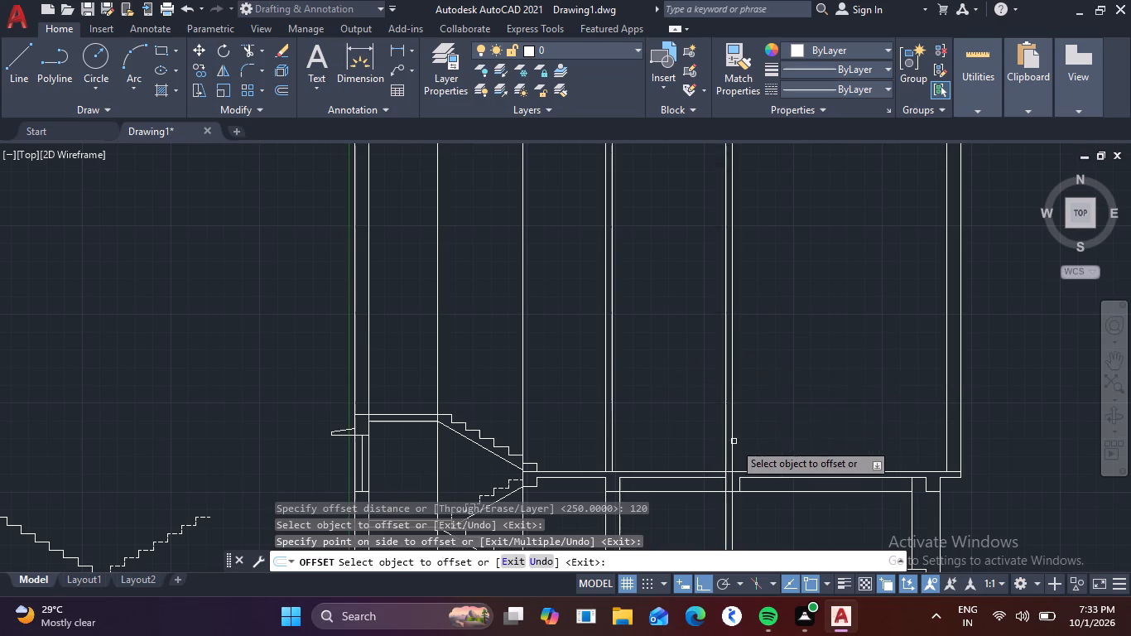
middle_click_drag(747, 448, 750, 354)
key("Escape")
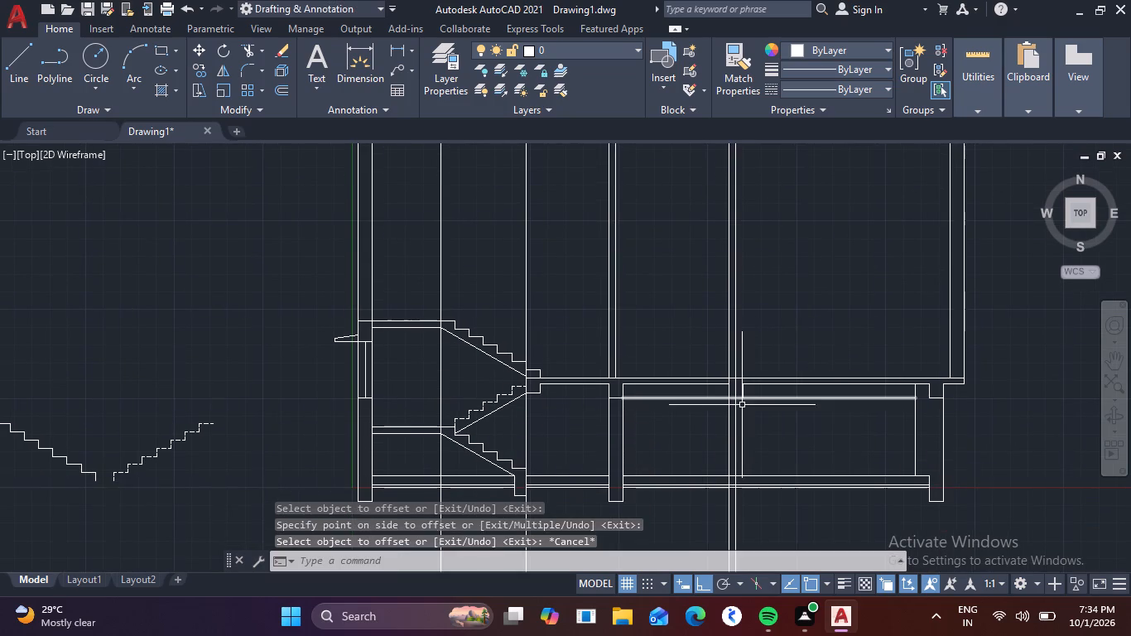
Trim the intermediate wall's two lines where they cross the slab thickness and the beam beneath it.
scroll(741, 403, "up", 3)
type("tr")
key("space")
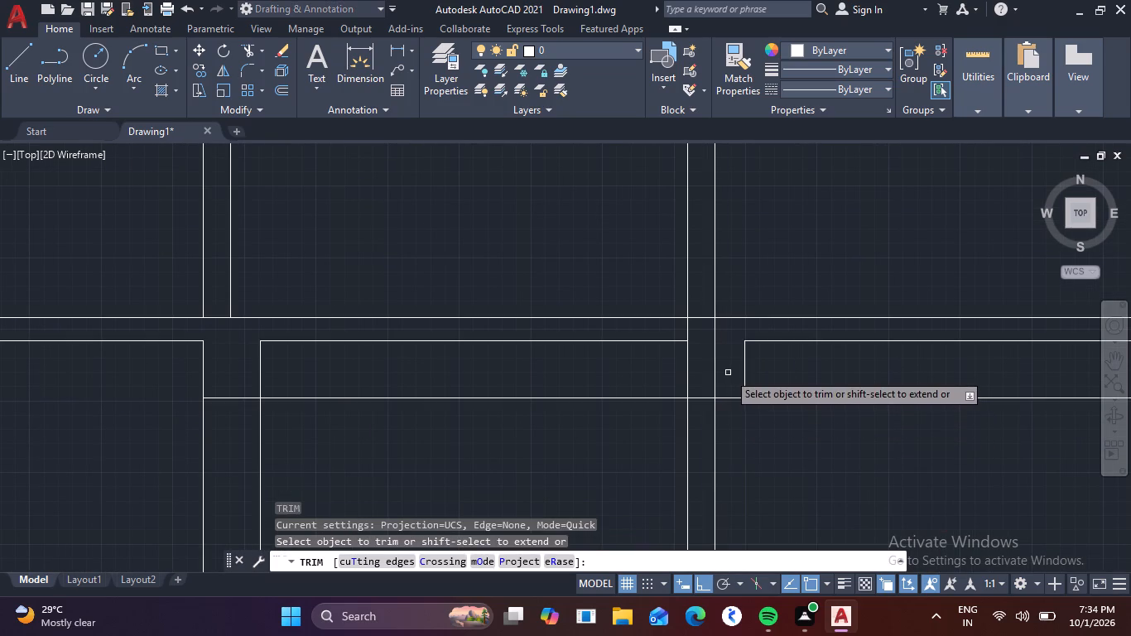
left_click_drag(725, 372, 706, 383)
left_click_drag(679, 326, 700, 330)
key("Escape")
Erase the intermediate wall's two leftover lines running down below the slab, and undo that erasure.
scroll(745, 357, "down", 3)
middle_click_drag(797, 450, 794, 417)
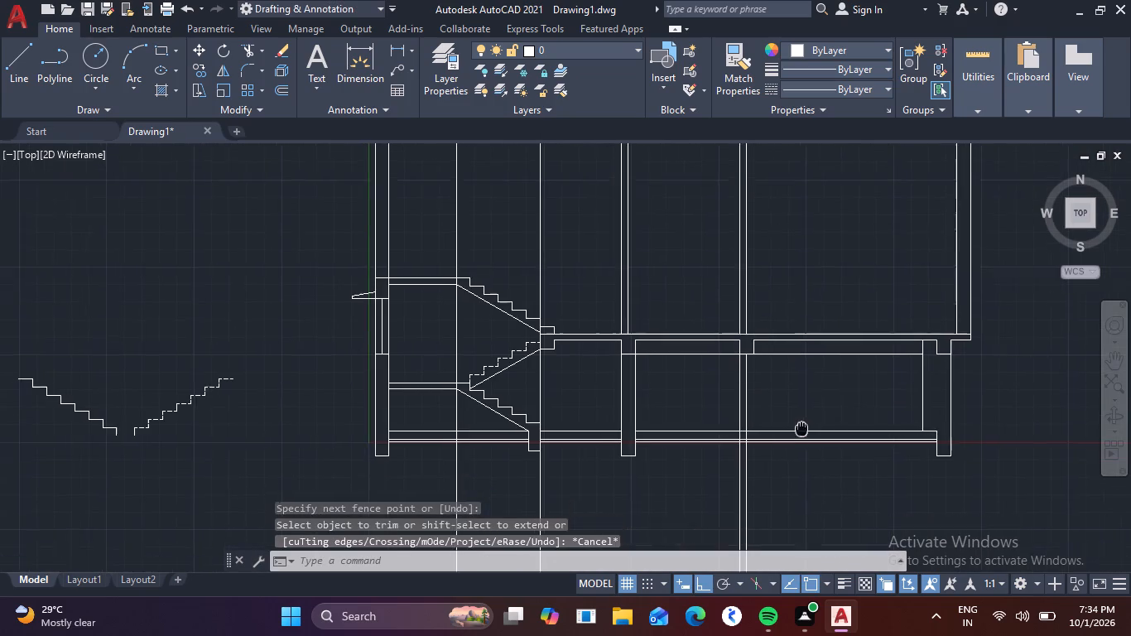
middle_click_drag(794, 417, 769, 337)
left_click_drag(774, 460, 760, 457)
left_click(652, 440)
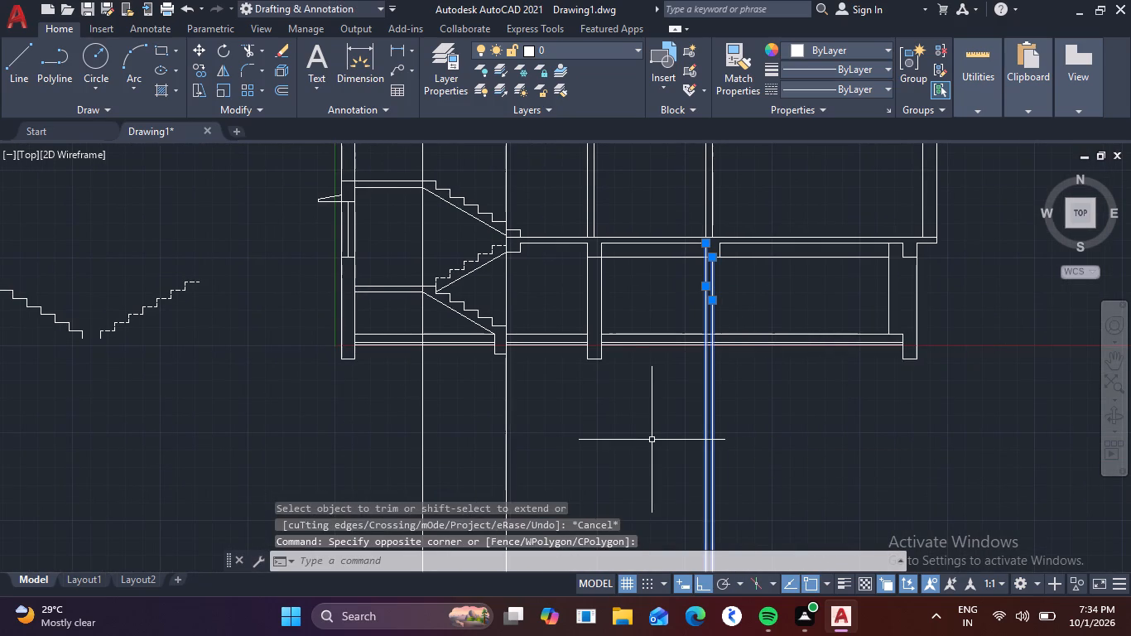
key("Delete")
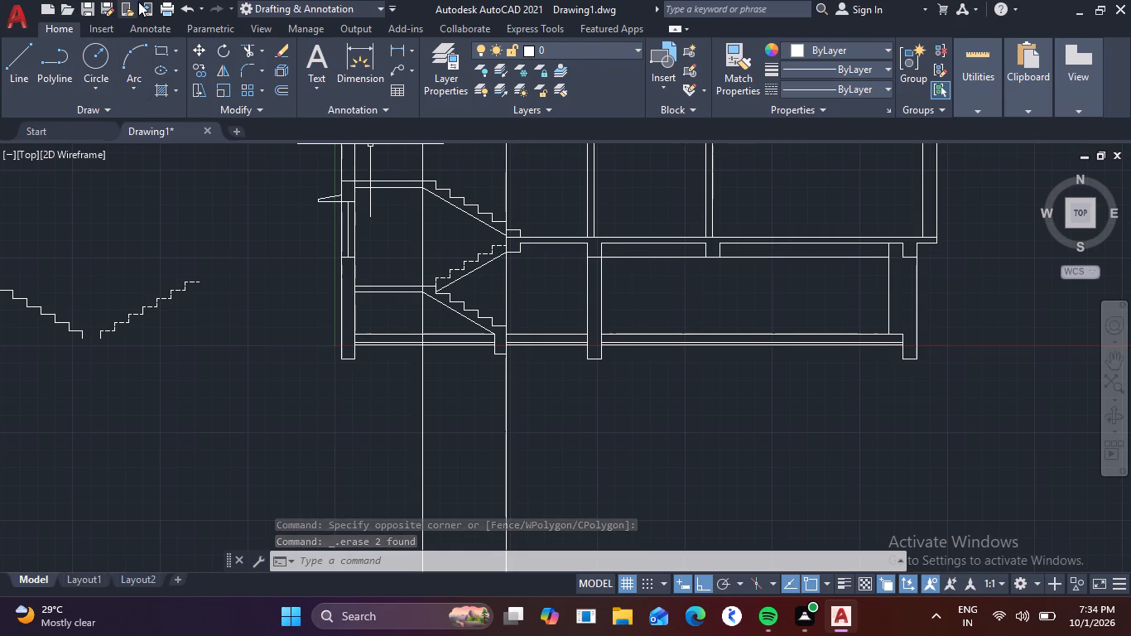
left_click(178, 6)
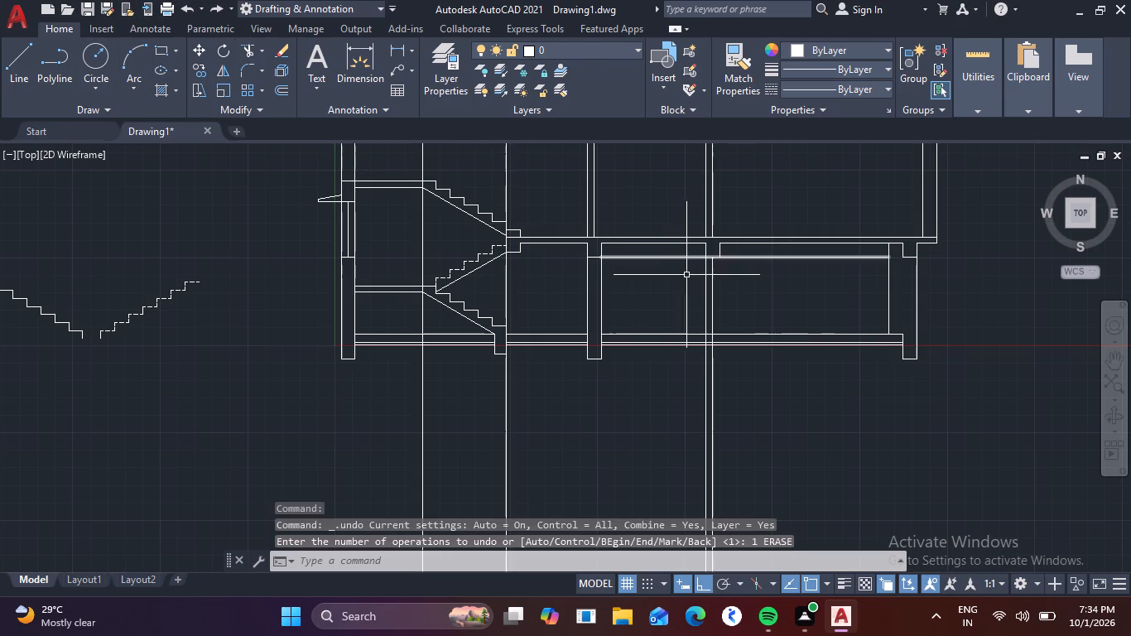
Erase the intermediate wall's two leftover lines running down below the slab.
left_click(740, 404)
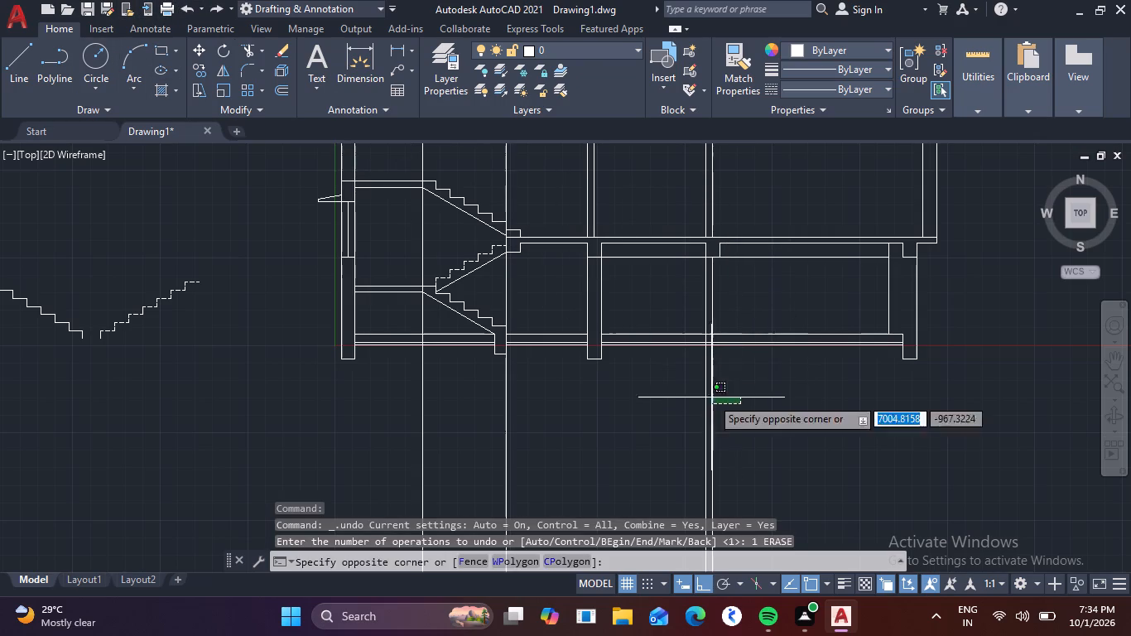
left_click(643, 395)
key("Delete")
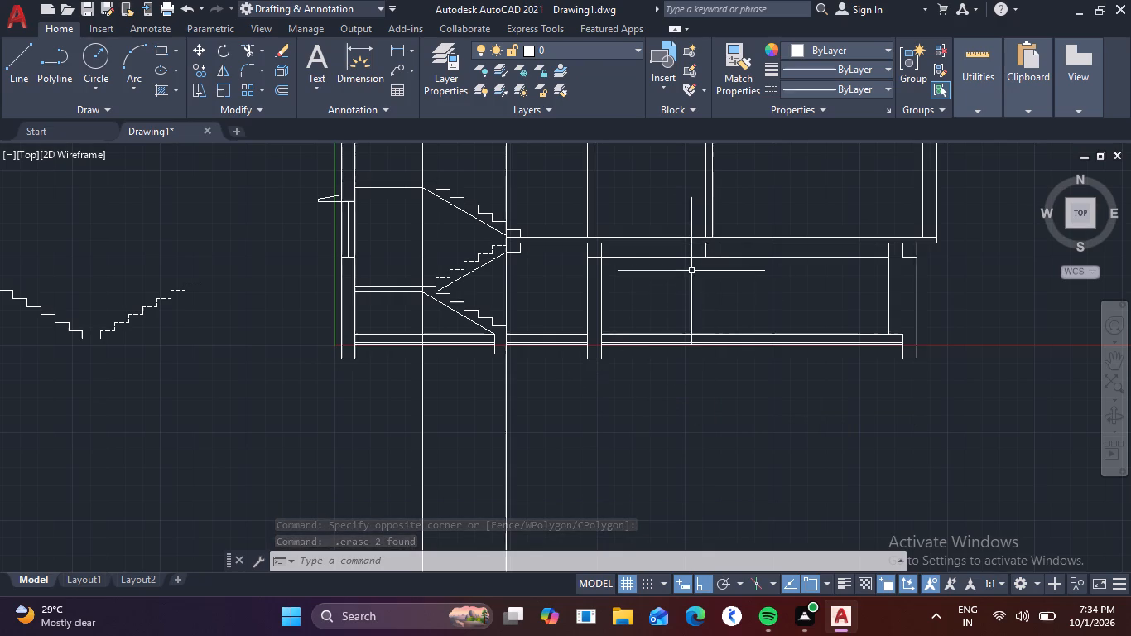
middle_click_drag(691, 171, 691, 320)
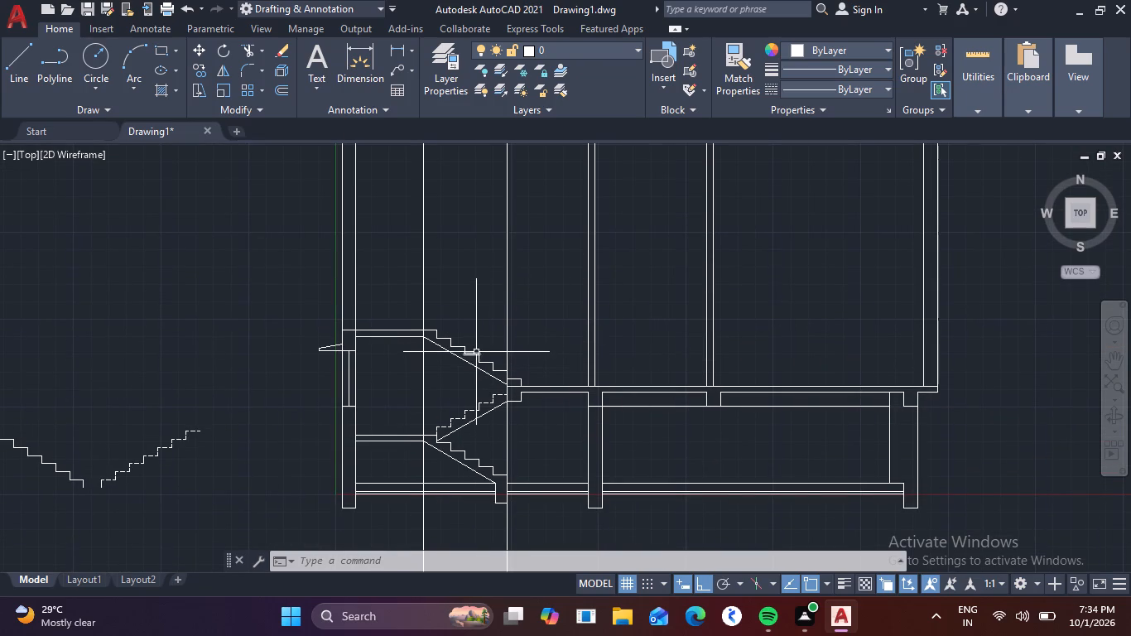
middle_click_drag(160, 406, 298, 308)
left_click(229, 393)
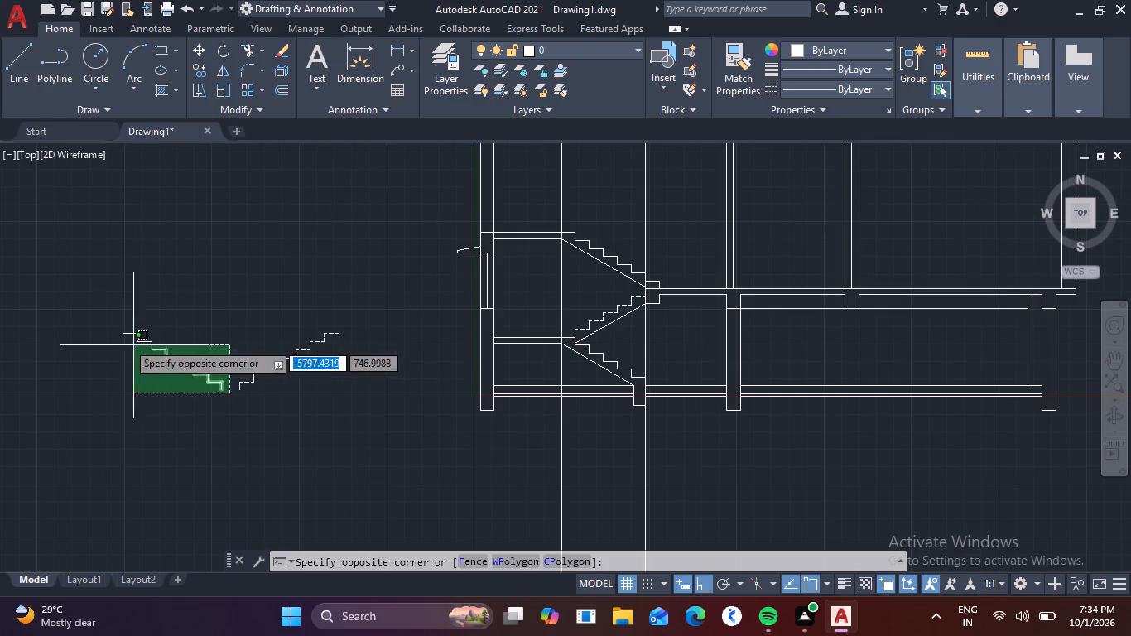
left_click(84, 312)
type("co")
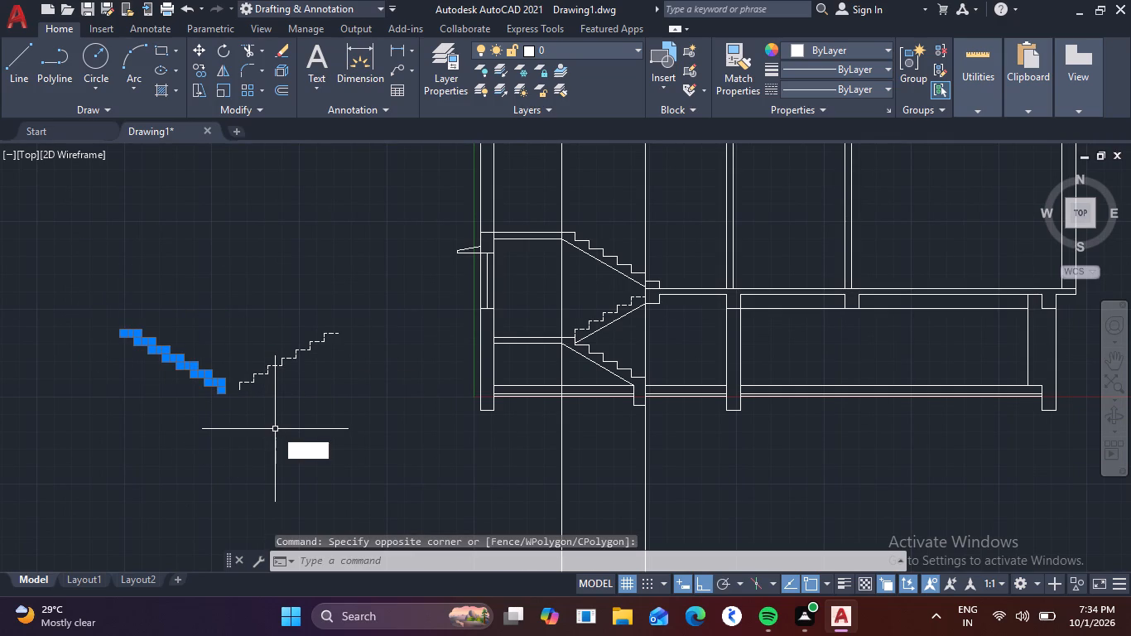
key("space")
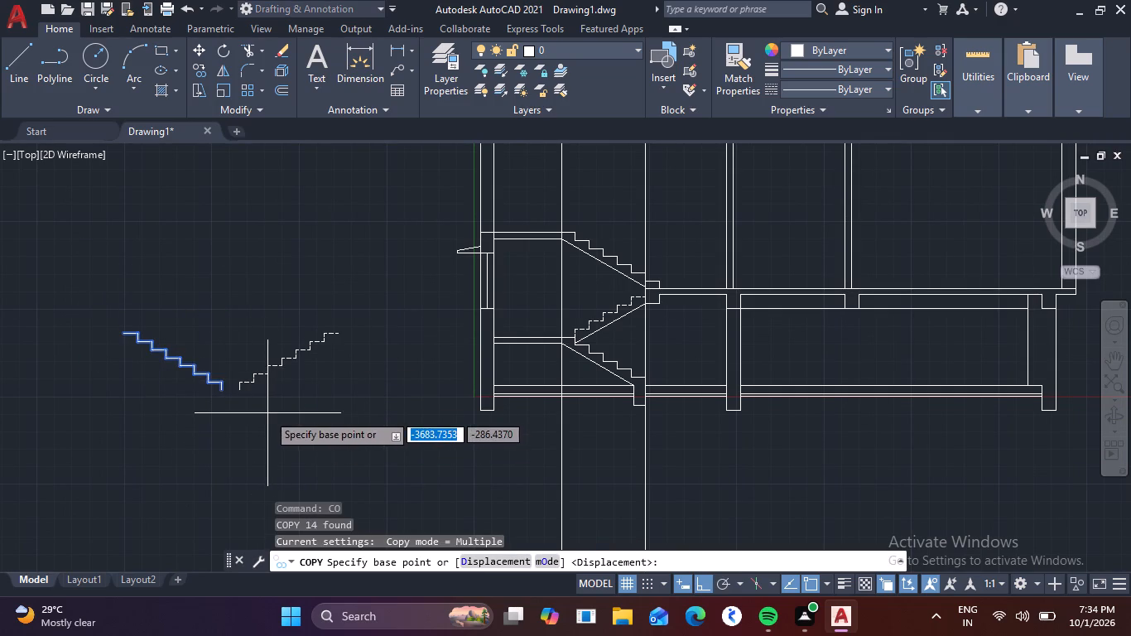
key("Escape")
Copy the spare dashed ascending flight by its bottom corner onto the upper landing's top line at the vertical construction line.
left_click(397, 325)
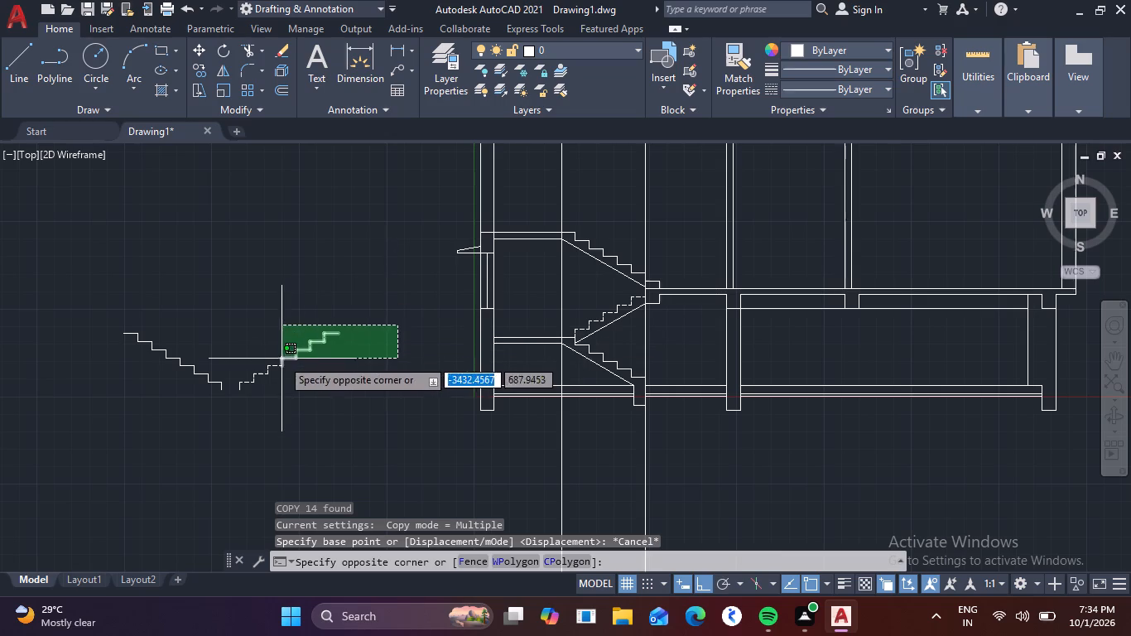
left_click(234, 405)
type("co")
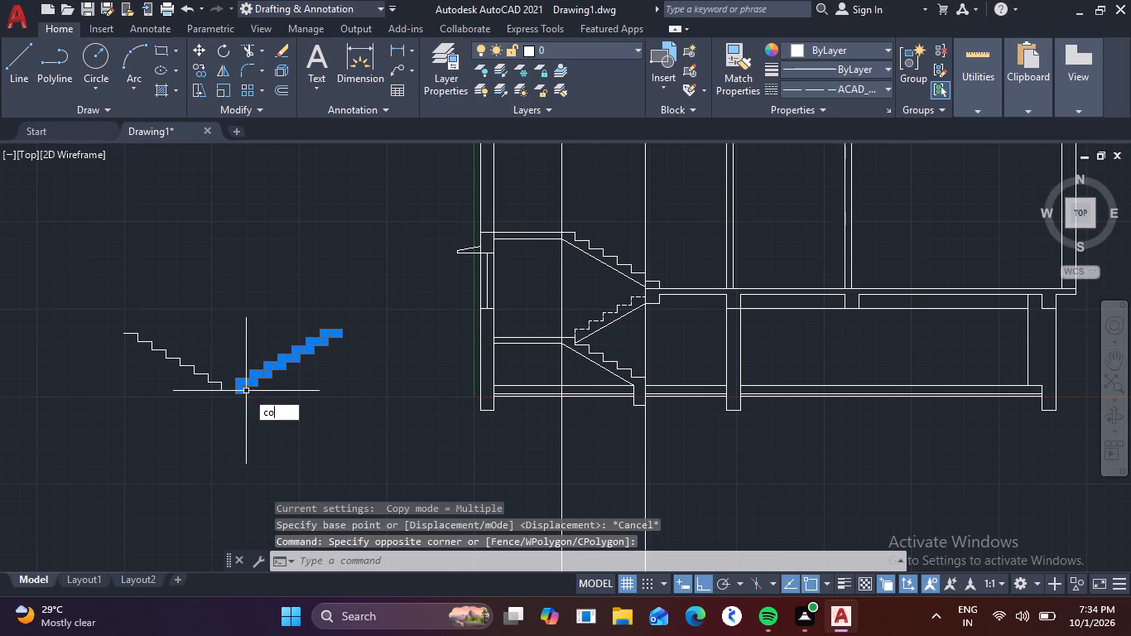
key("space")
scroll(251, 397, "up", 2)
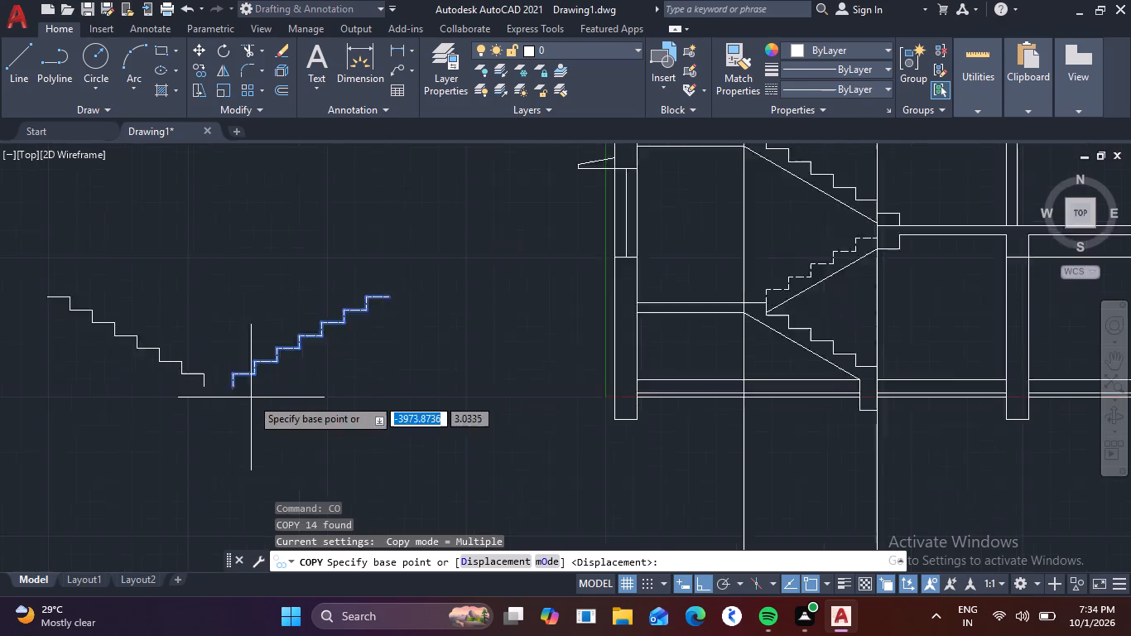
scroll(251, 397, "up", 2)
left_click(171, 361)
scroll(339, 379, "down", 2)
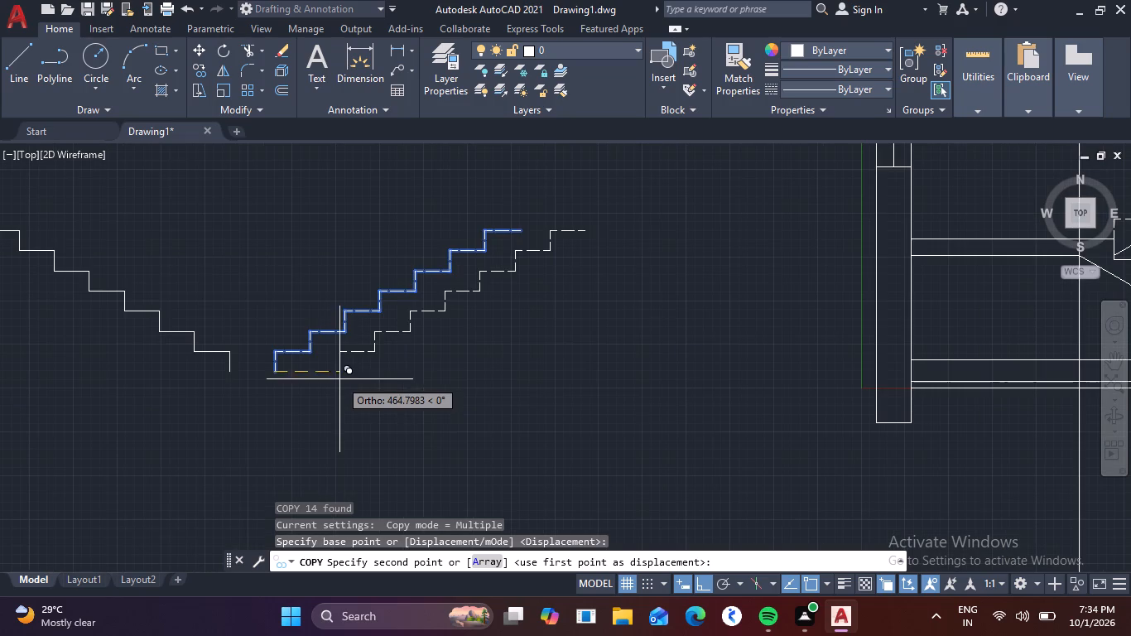
key("F8")
middle_click_drag(363, 376, 248, 509)
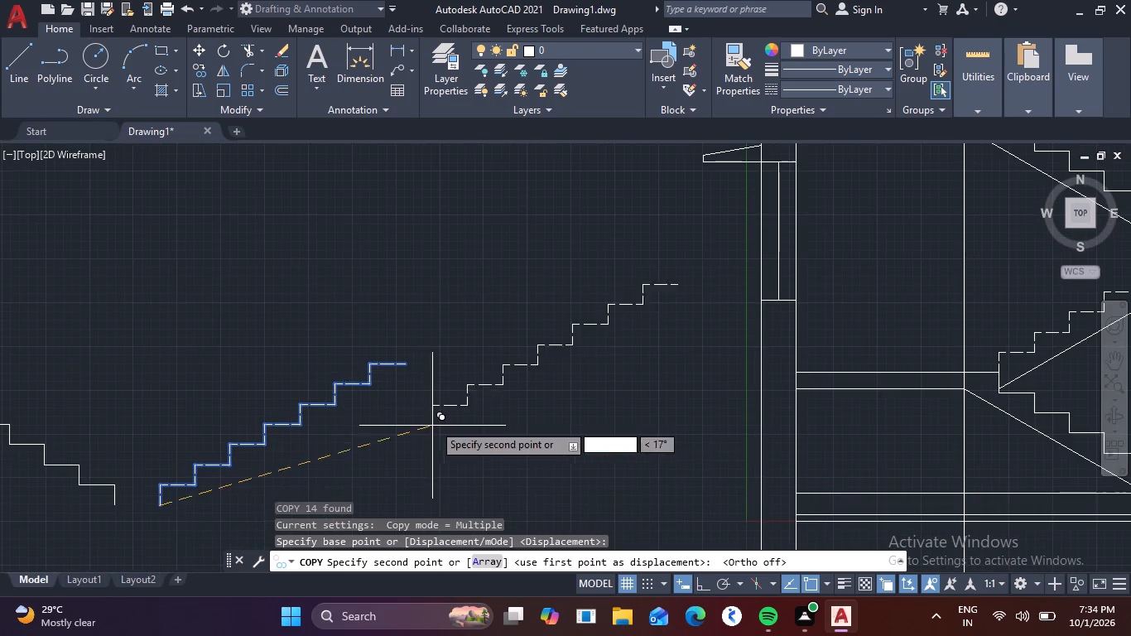
middle_click_drag(428, 424, 199, 603)
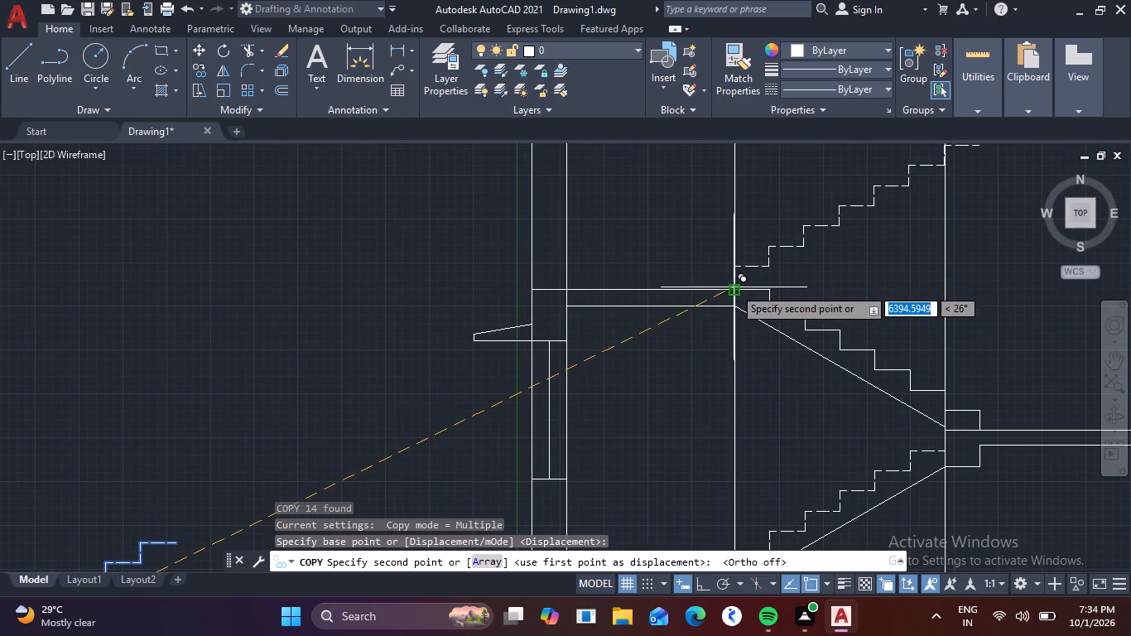
scroll(735, 286, "up", 3)
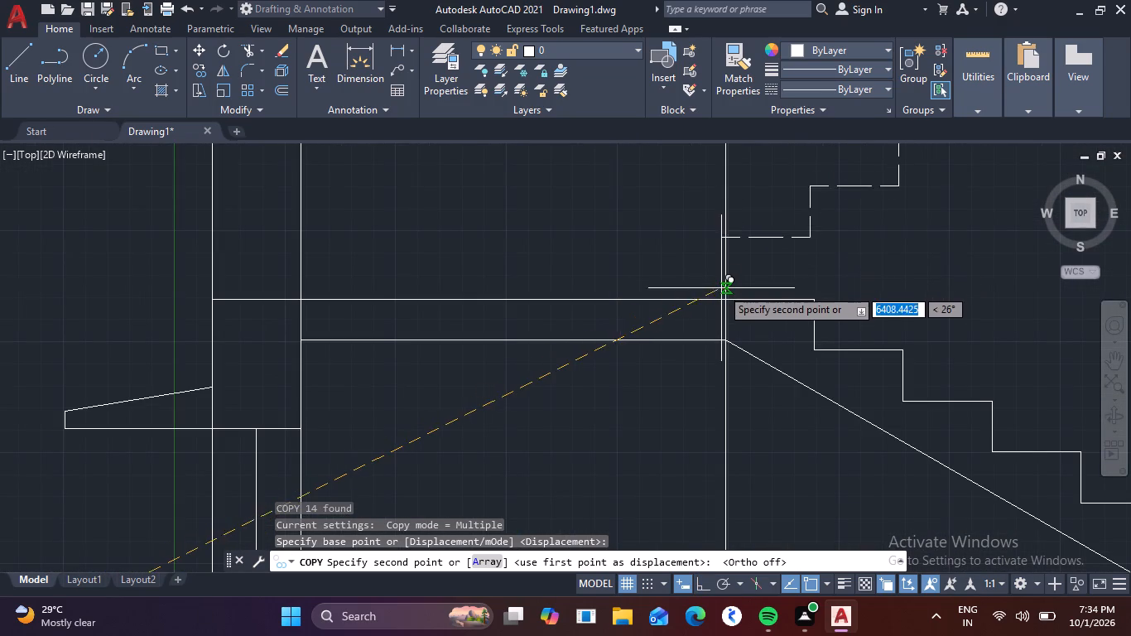
left_click(729, 297)
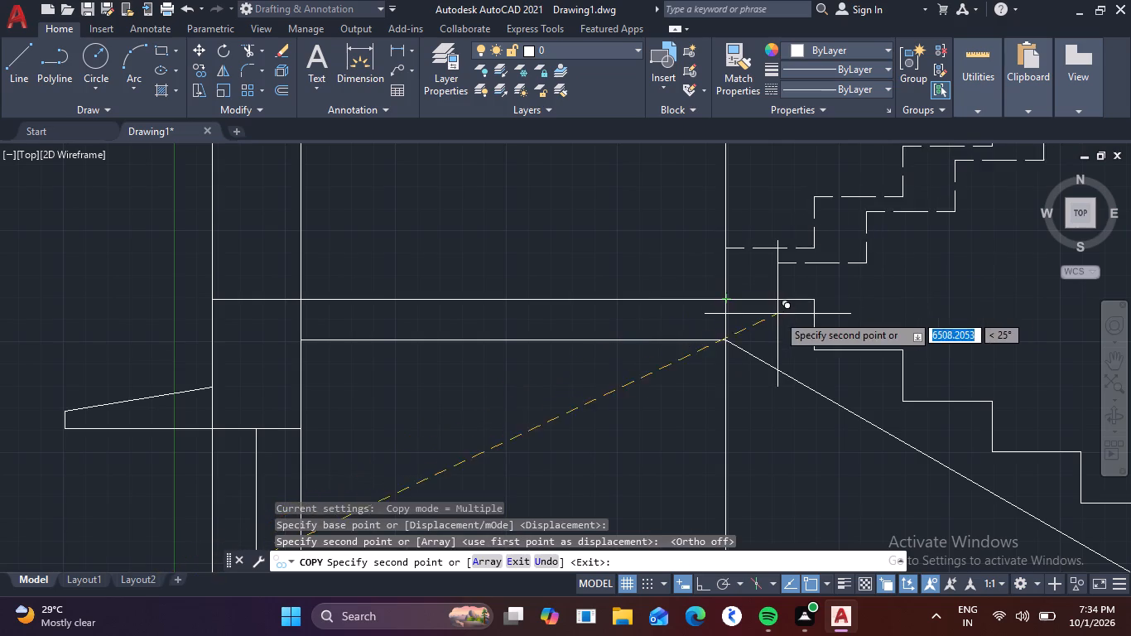
key("Escape")
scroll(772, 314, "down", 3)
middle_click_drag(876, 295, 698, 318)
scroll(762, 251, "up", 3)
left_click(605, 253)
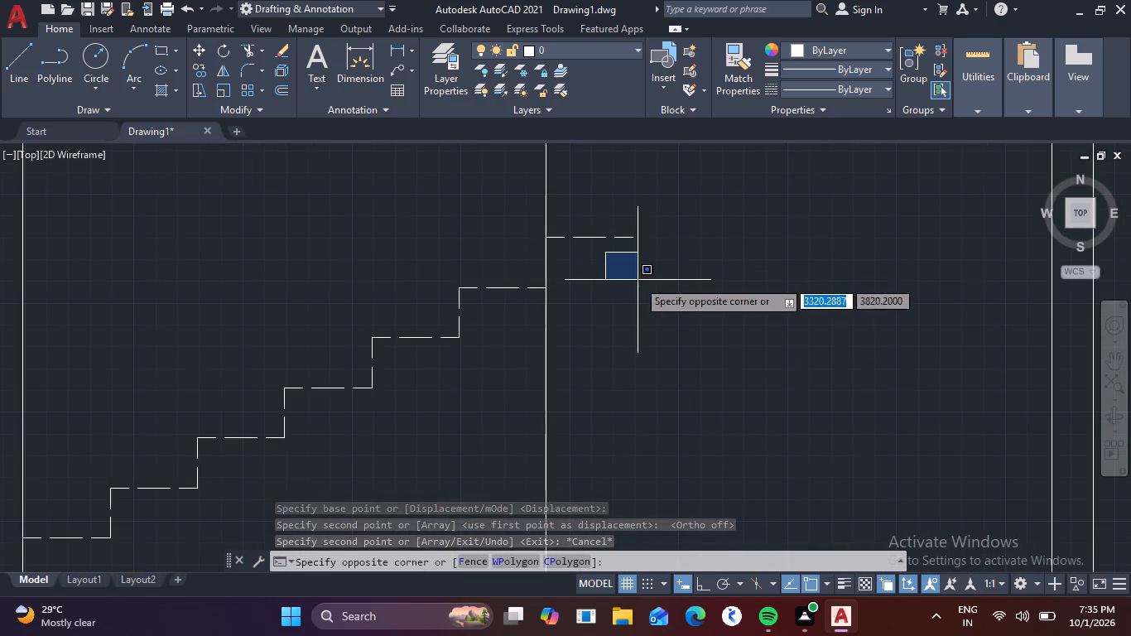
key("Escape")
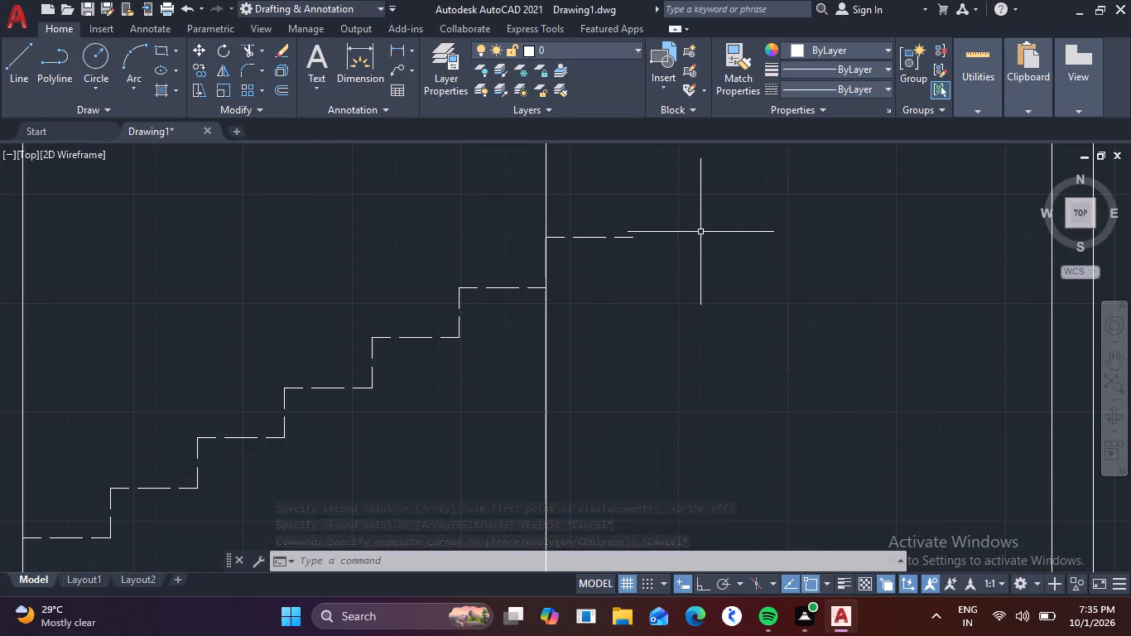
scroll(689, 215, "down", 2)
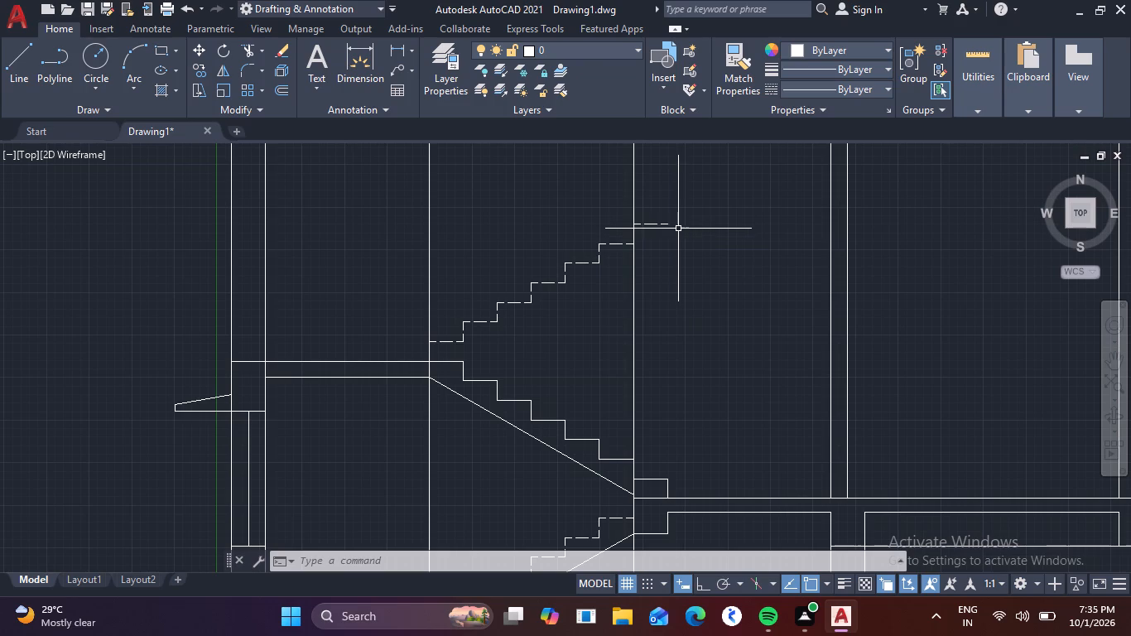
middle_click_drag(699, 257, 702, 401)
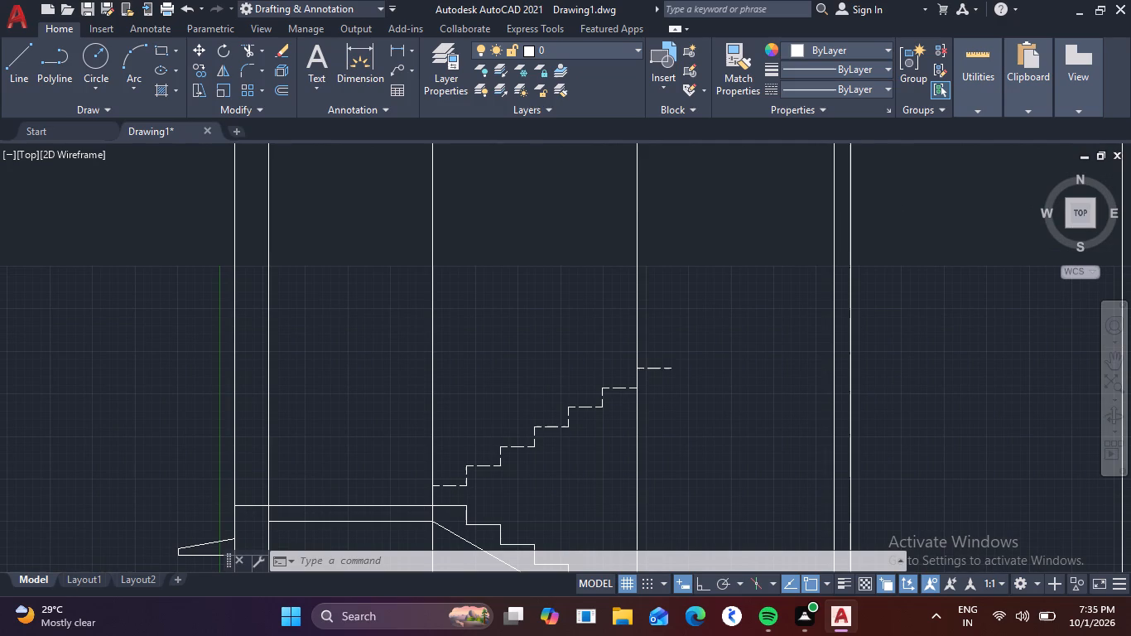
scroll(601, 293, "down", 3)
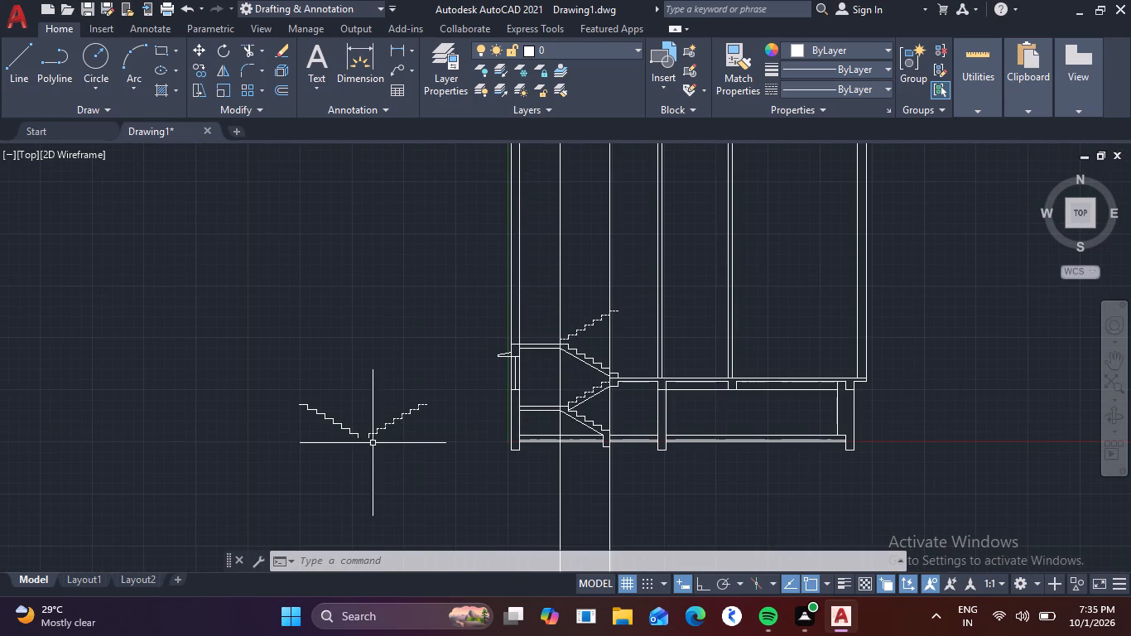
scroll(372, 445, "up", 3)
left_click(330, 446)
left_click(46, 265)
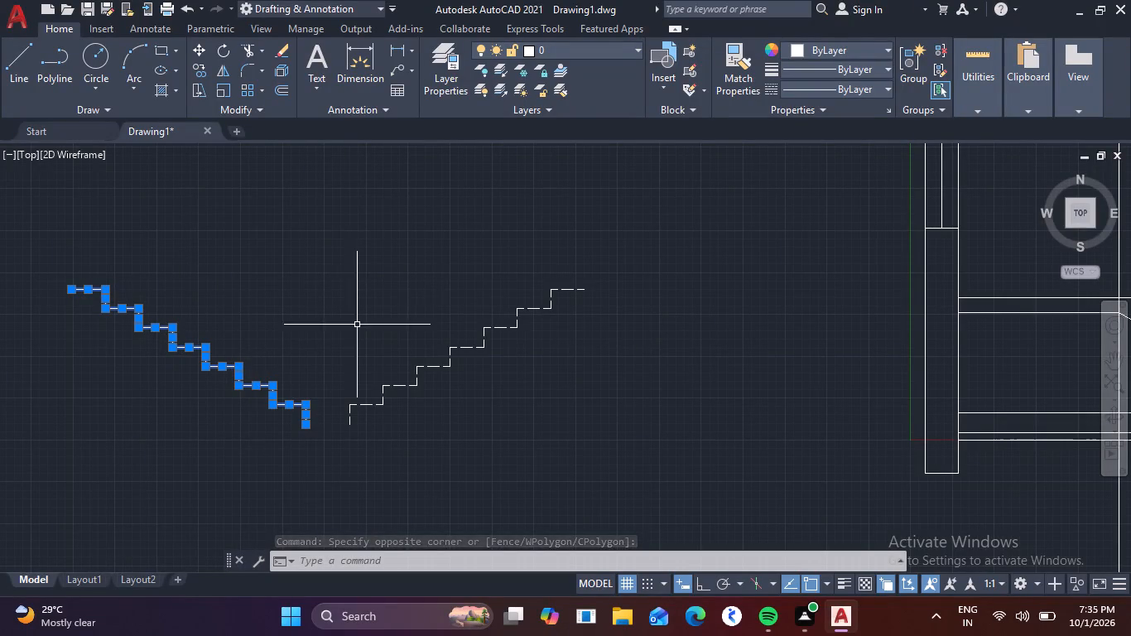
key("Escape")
Draw the next floor's horizontal level line, about 7698 mm long, from the copied flight's top riser to the outermost wall line.
scroll(426, 306, "down", 2)
middle_click_drag(636, 253, 573, 259)
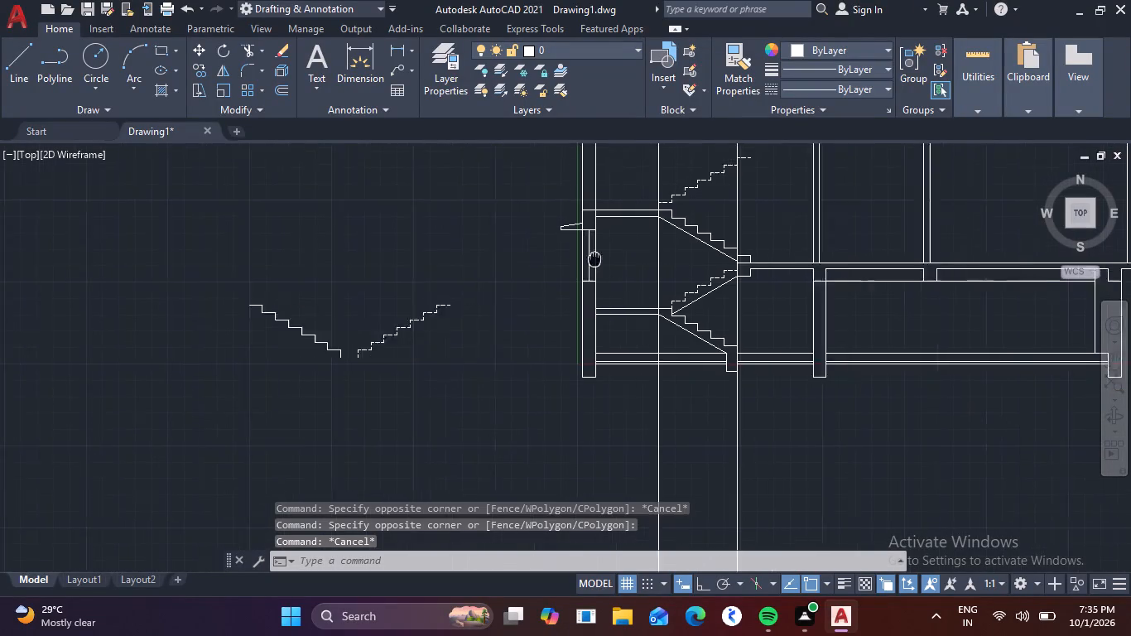
middle_click_drag(573, 259, 348, 285)
scroll(575, 191, "up", 3)
middle_click_drag(442, 224, 454, 320)
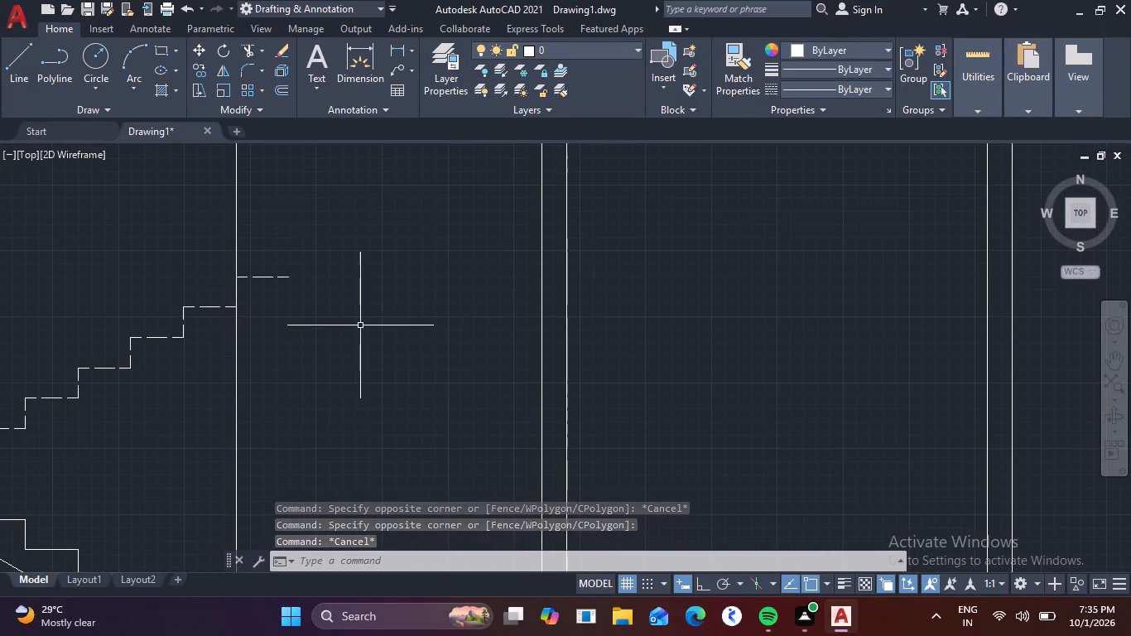
type("l")
key("space")
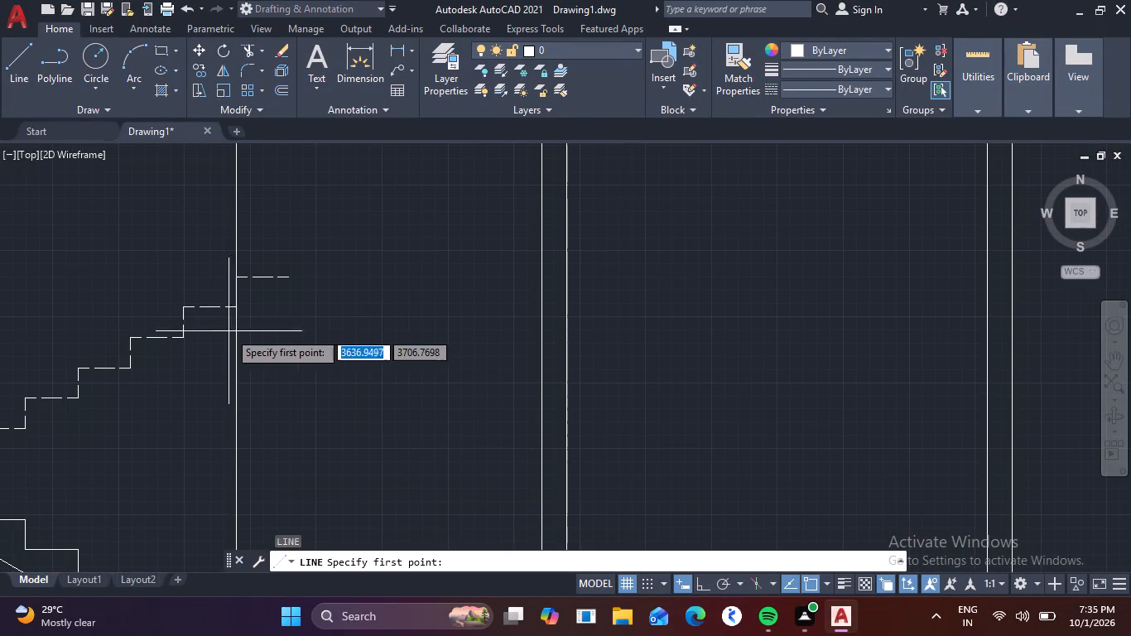
left_click(238, 274)
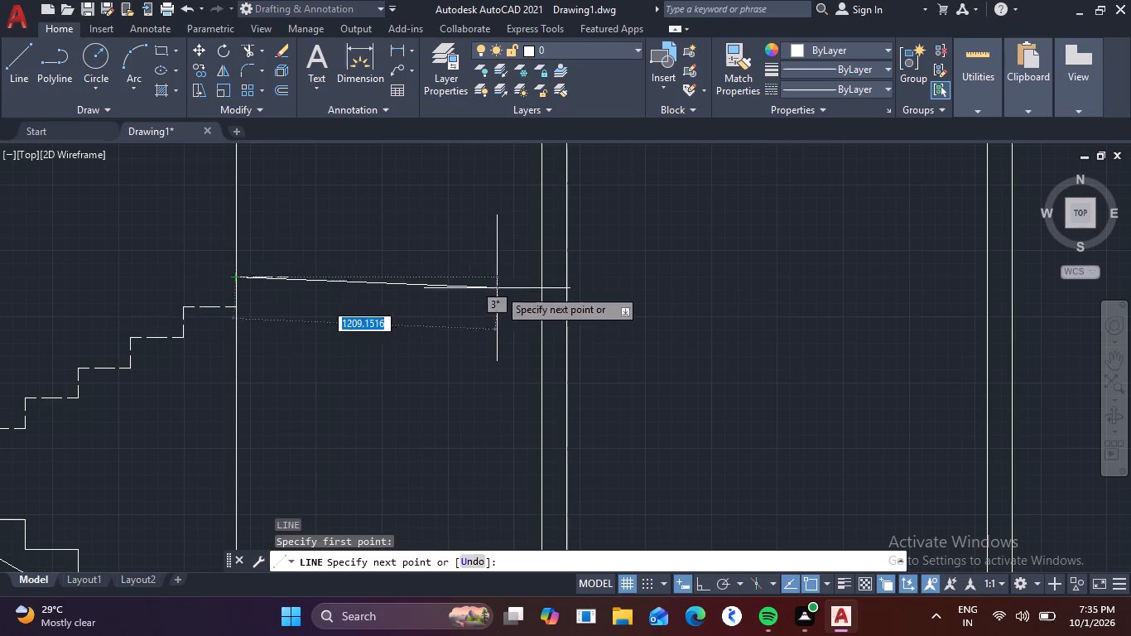
scroll(611, 298, "down", 2)
middle_click_drag(692, 307, 561, 277)
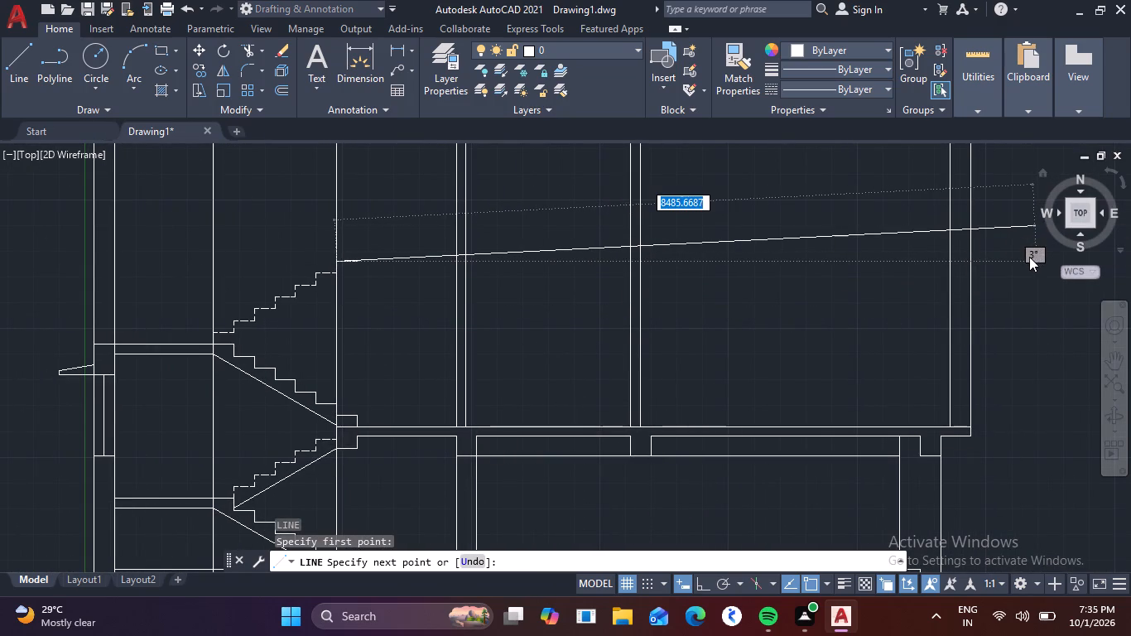
key("F8")
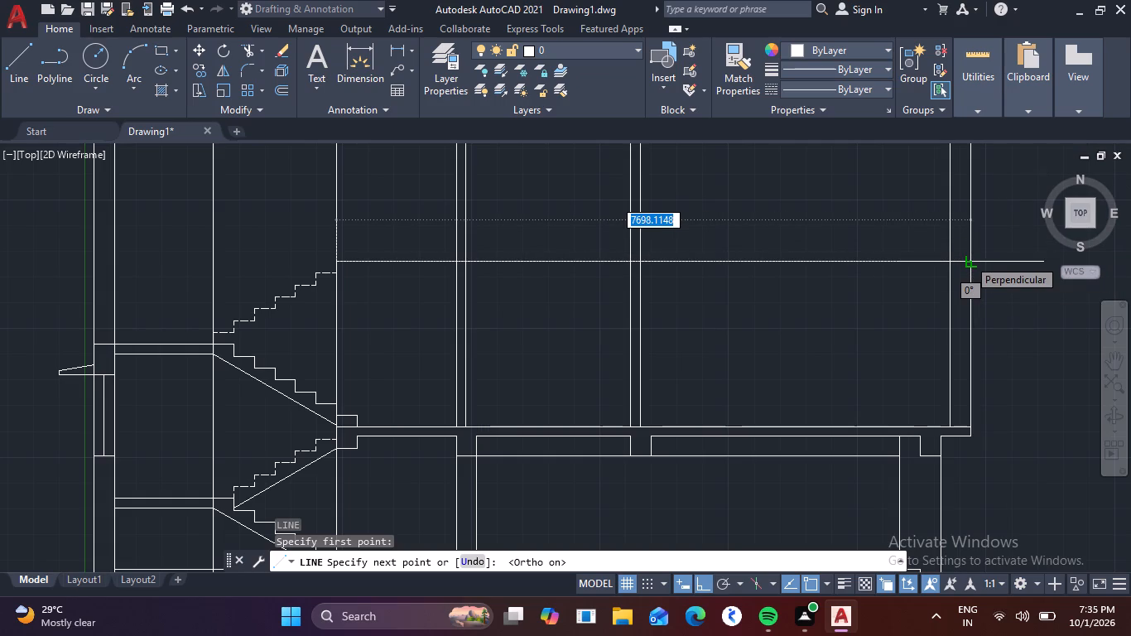
left_click(968, 258)
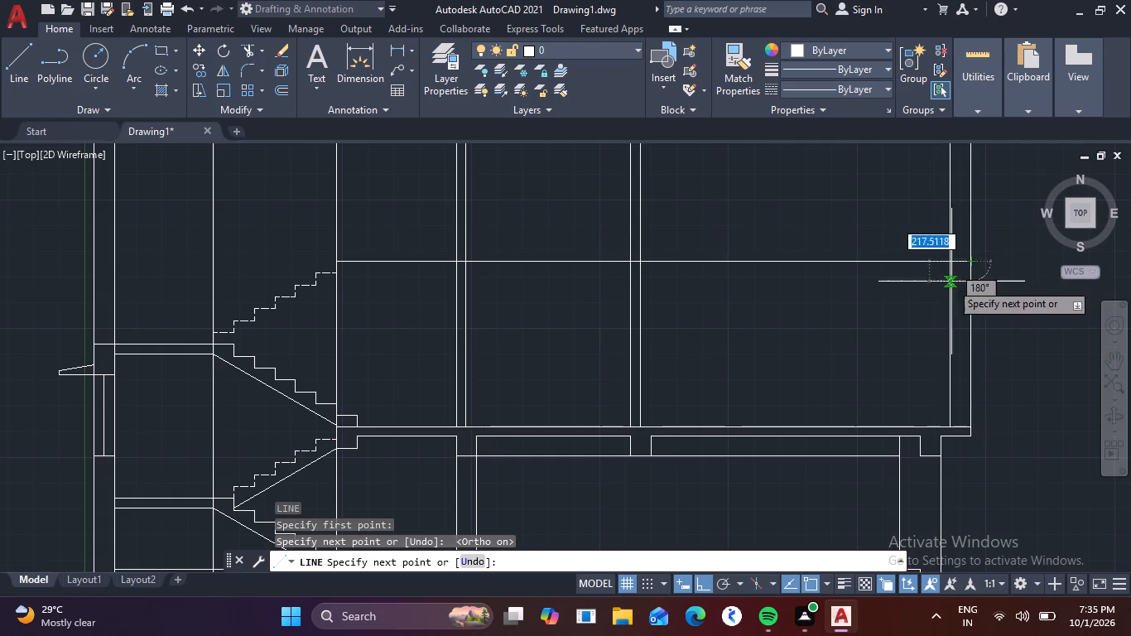
key("Escape")
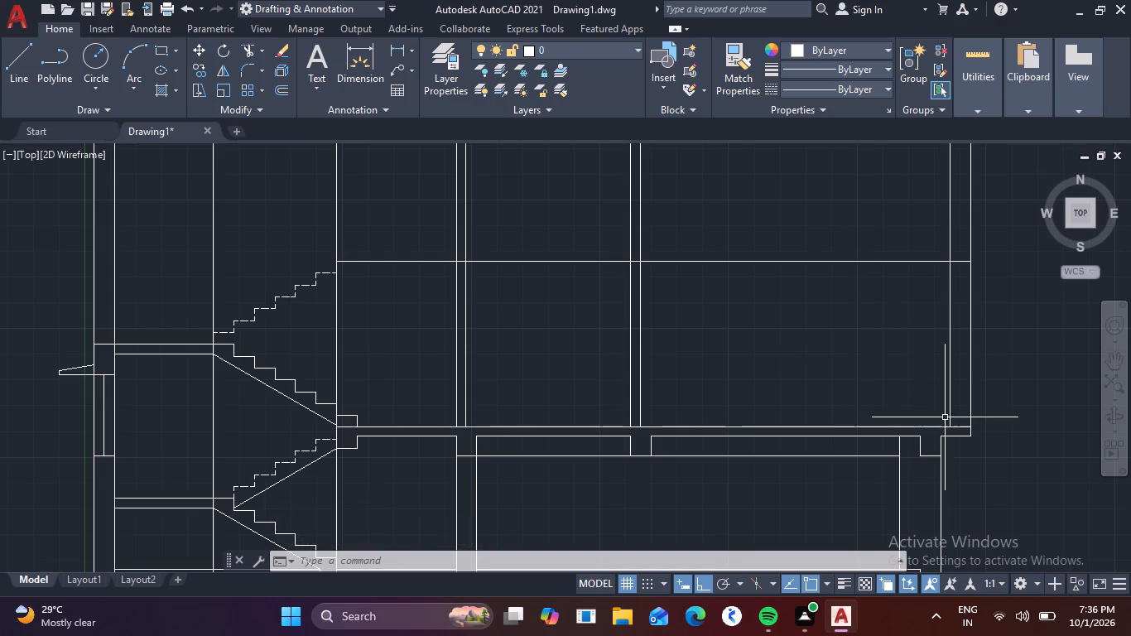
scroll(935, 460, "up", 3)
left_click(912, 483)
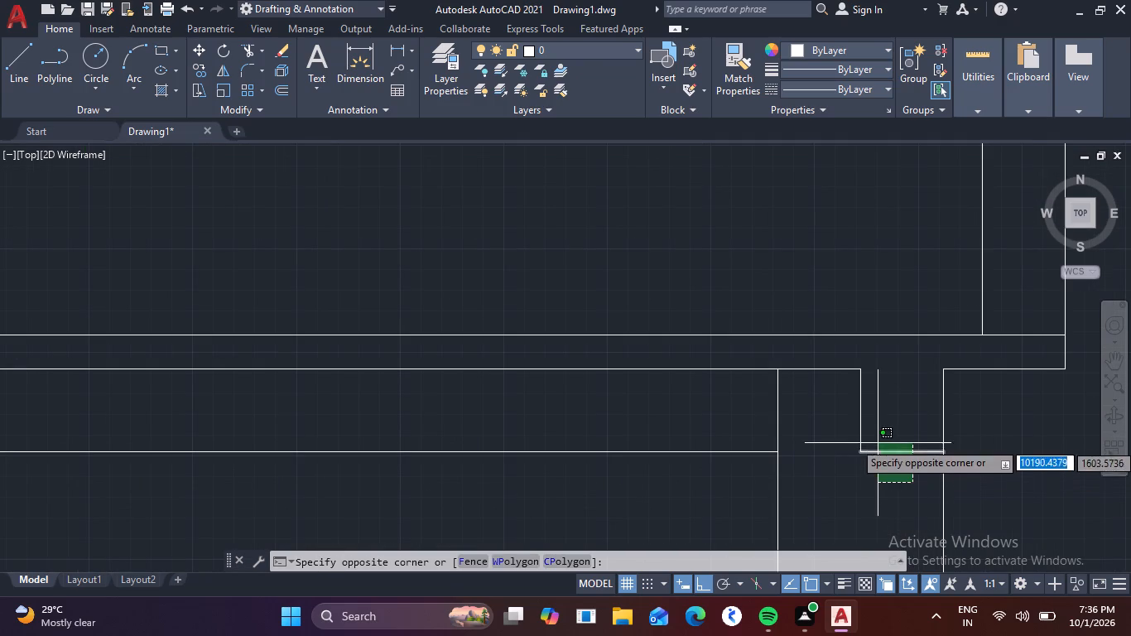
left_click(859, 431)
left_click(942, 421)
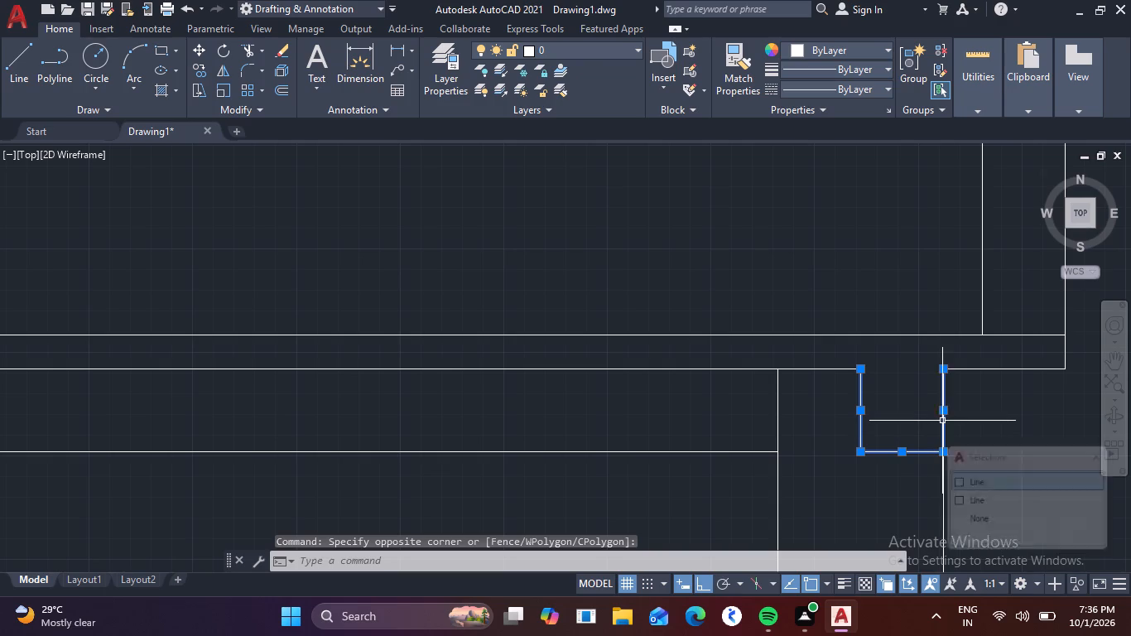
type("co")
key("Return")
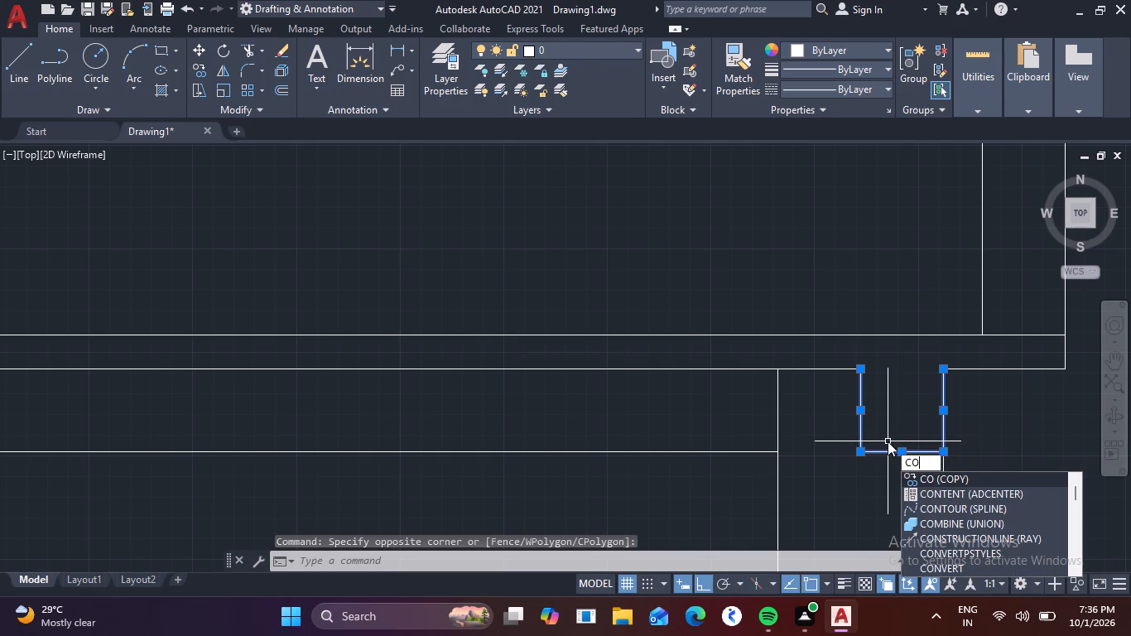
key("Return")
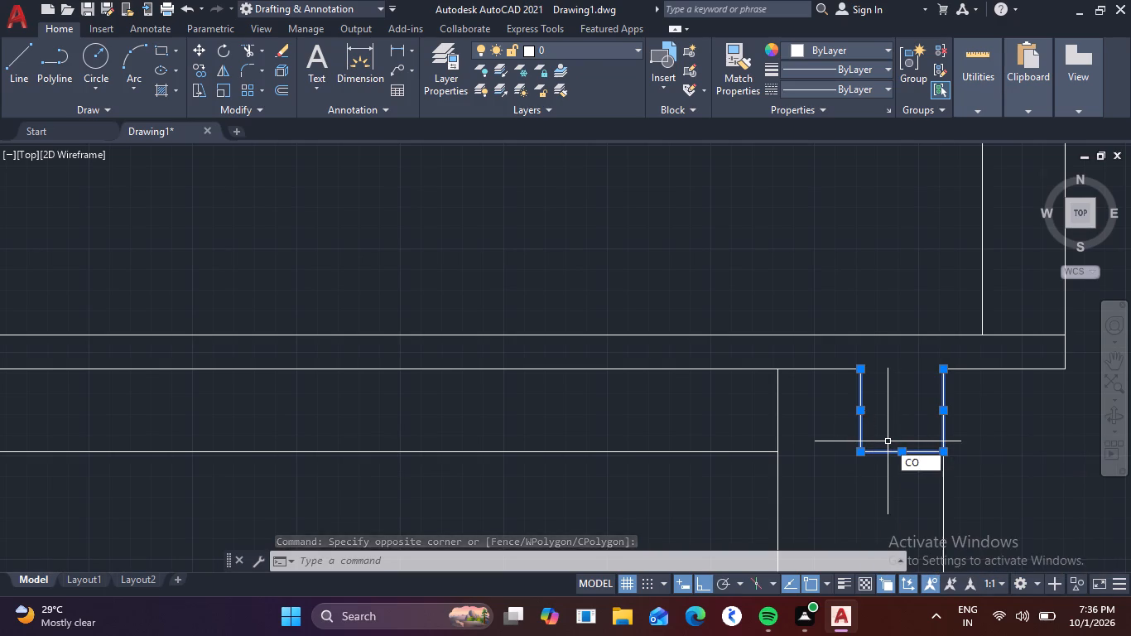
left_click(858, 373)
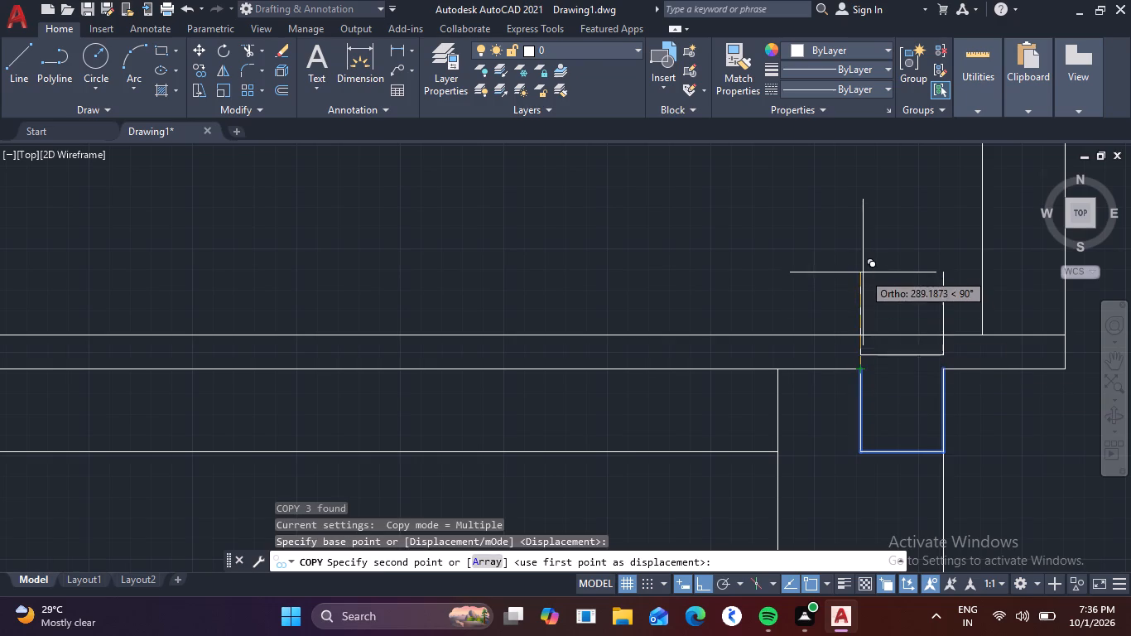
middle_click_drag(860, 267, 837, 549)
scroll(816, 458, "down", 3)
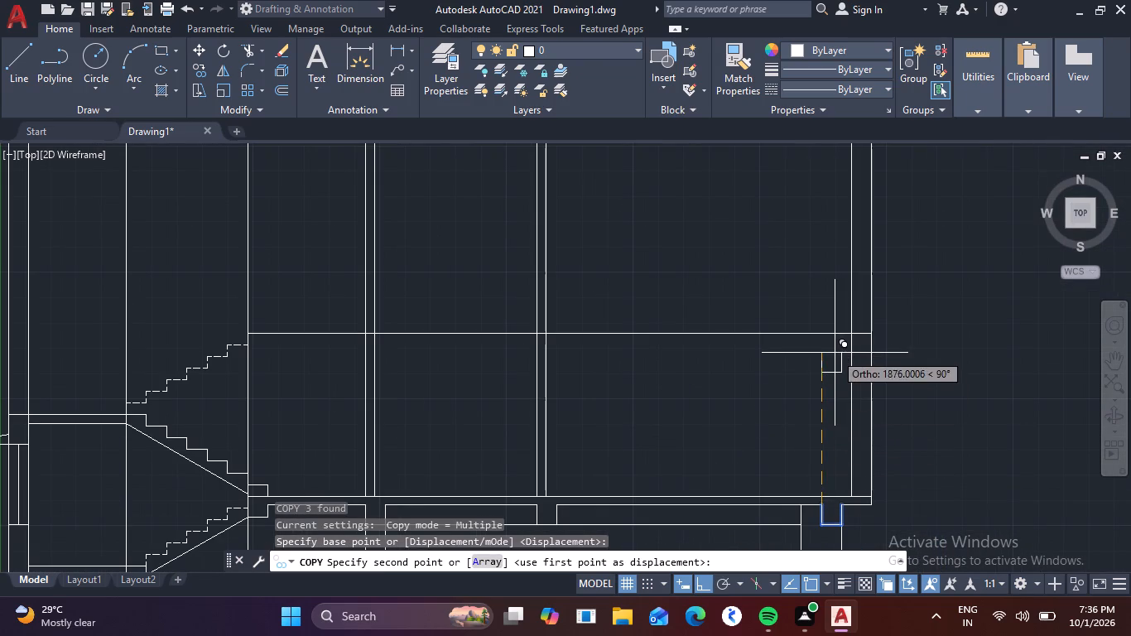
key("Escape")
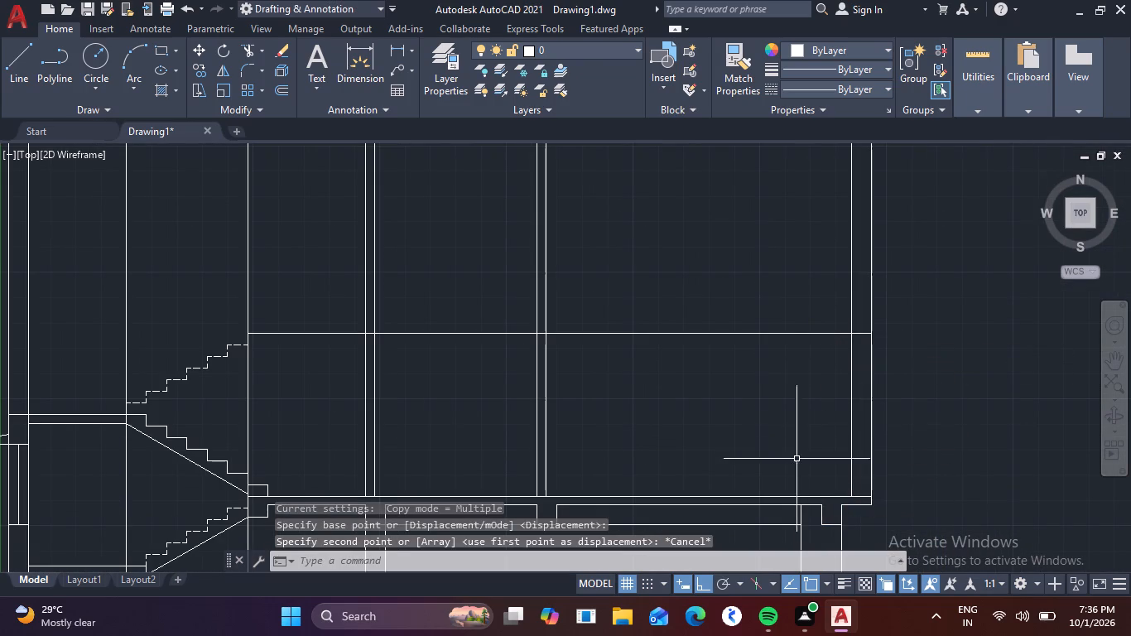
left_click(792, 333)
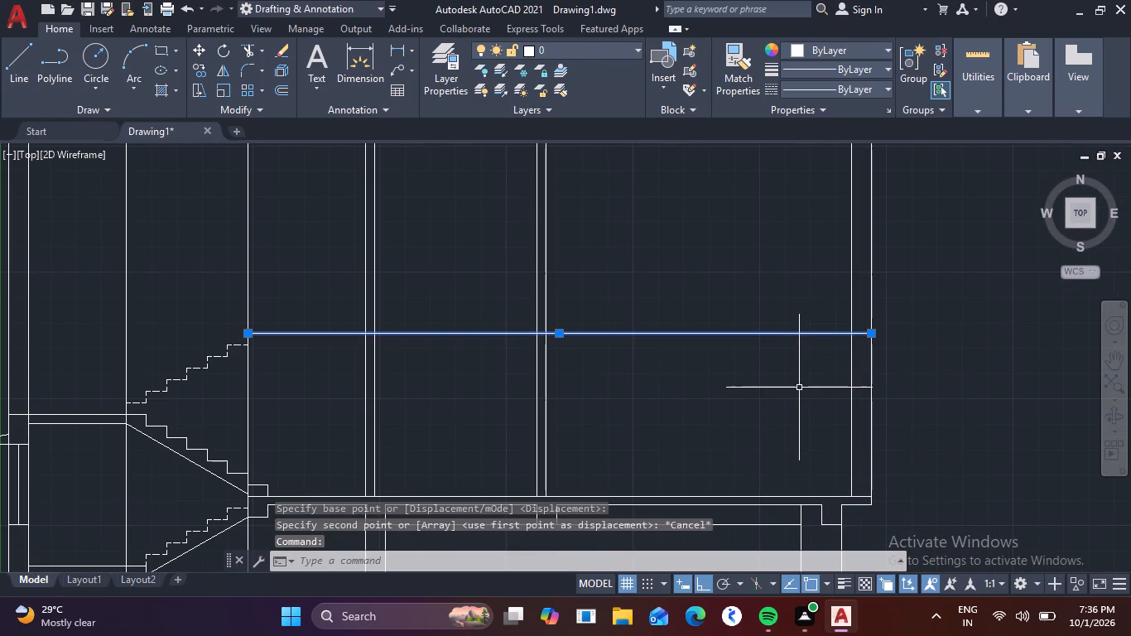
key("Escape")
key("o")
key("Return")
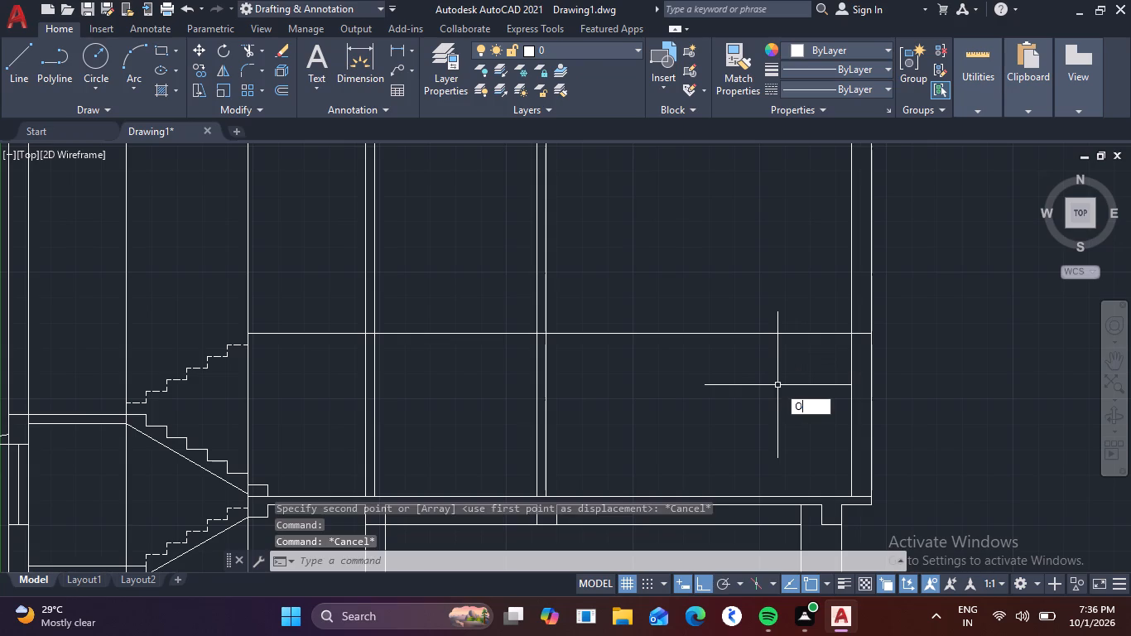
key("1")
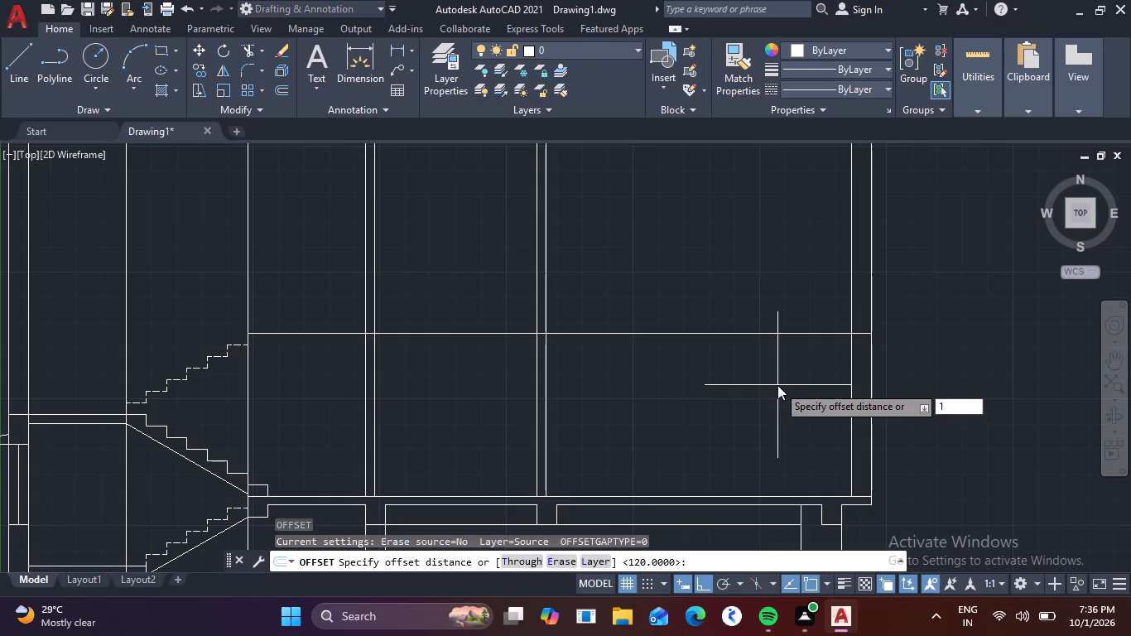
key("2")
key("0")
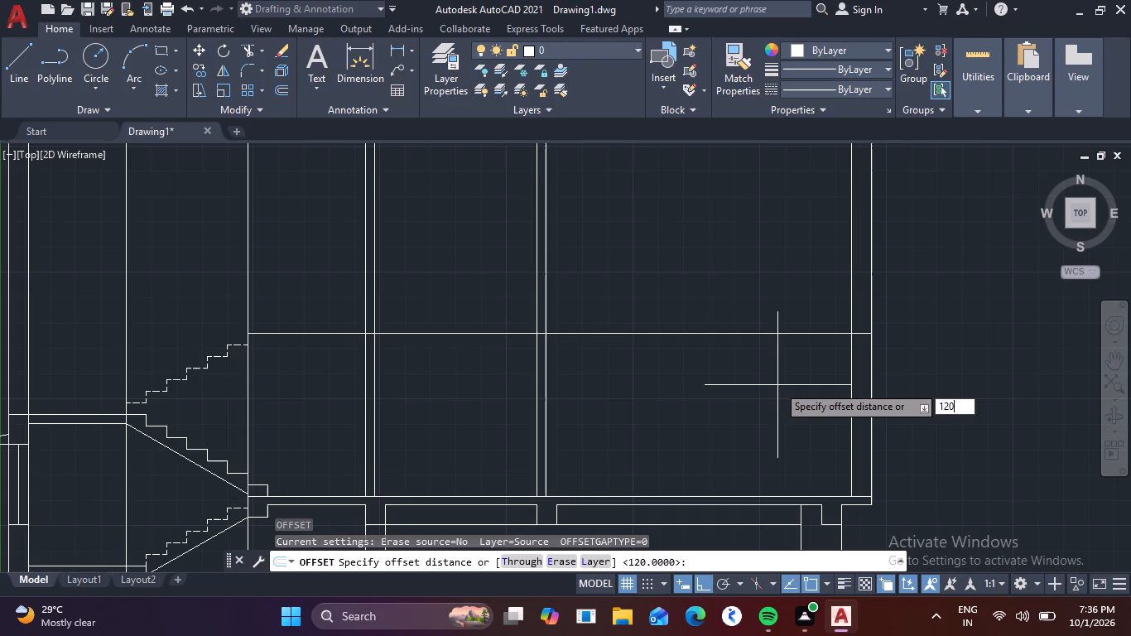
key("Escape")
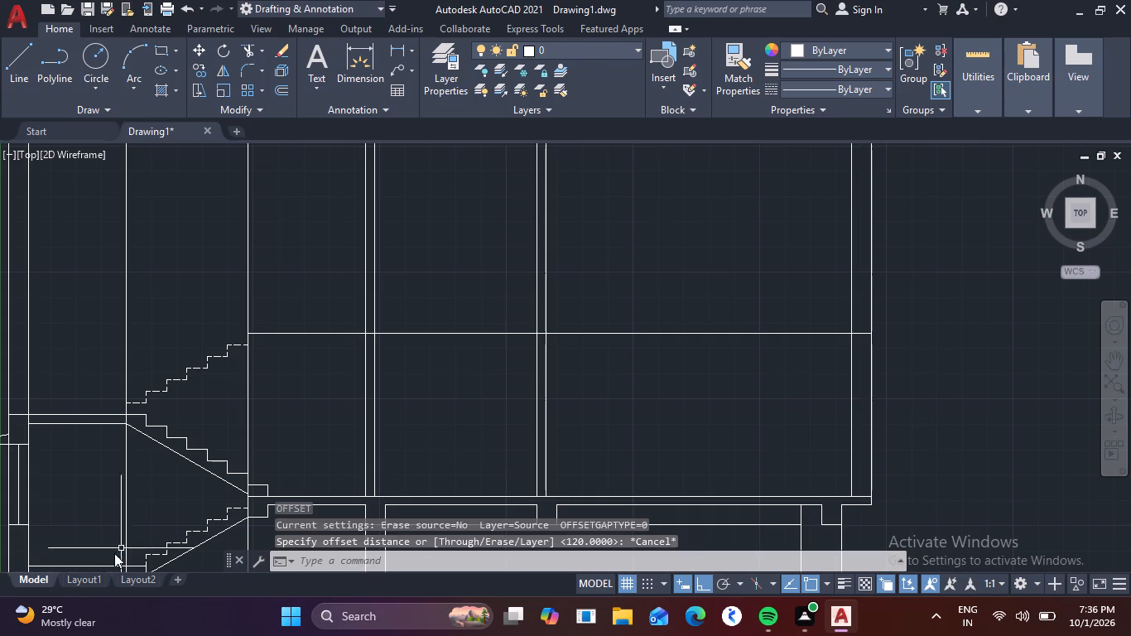
Measure the existing floor slab's thickness between its bottom and top lines with a temporary linear dimension.
middle_click_drag(306, 456, 456, 298)
scroll(484, 343, "up", 3)
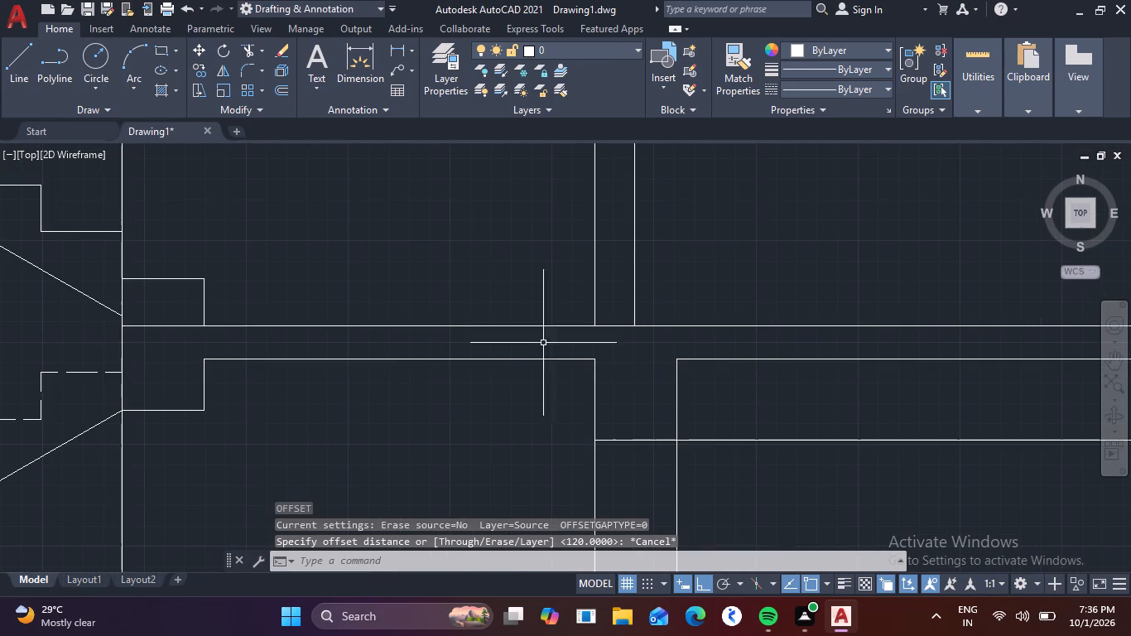
left_click(399, 50)
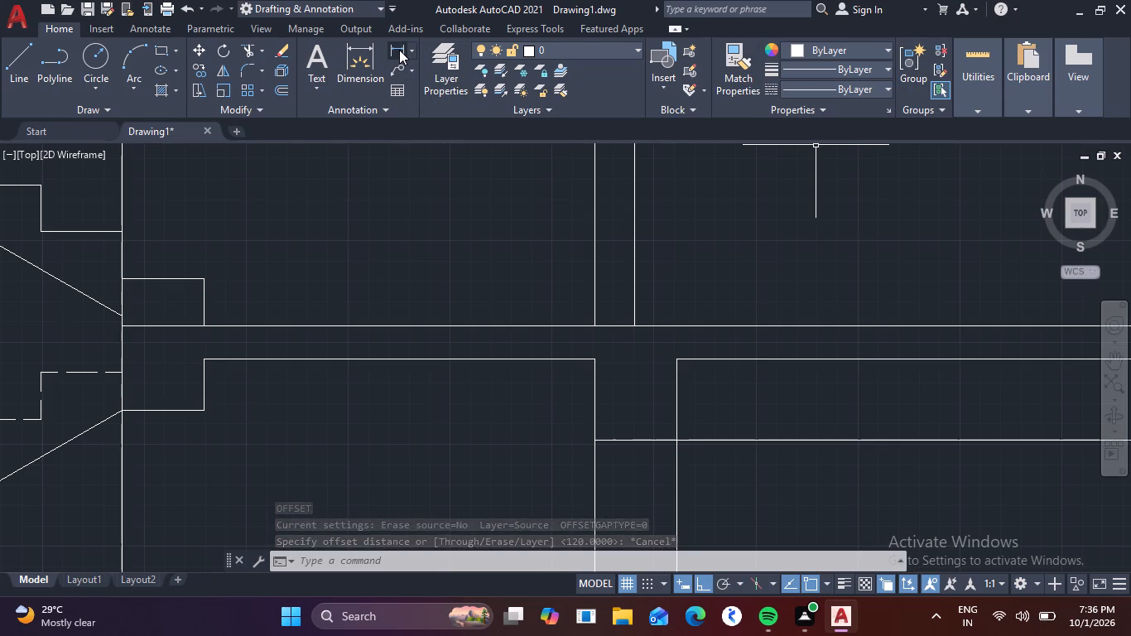
left_click(331, 357)
left_click(335, 323)
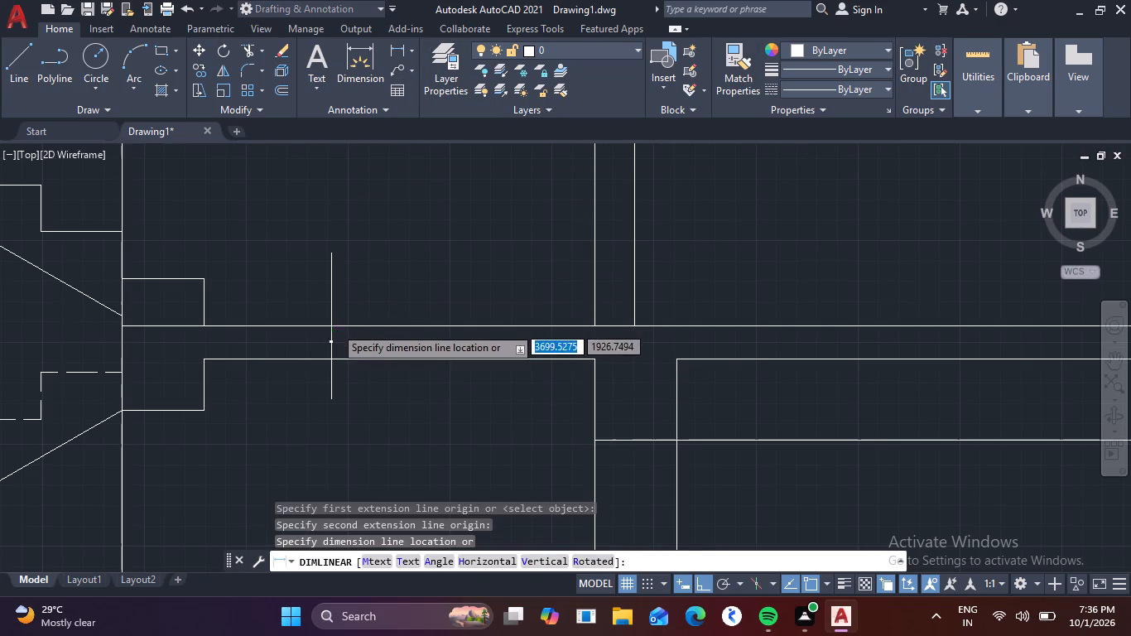
scroll(349, 335, "up", 6)
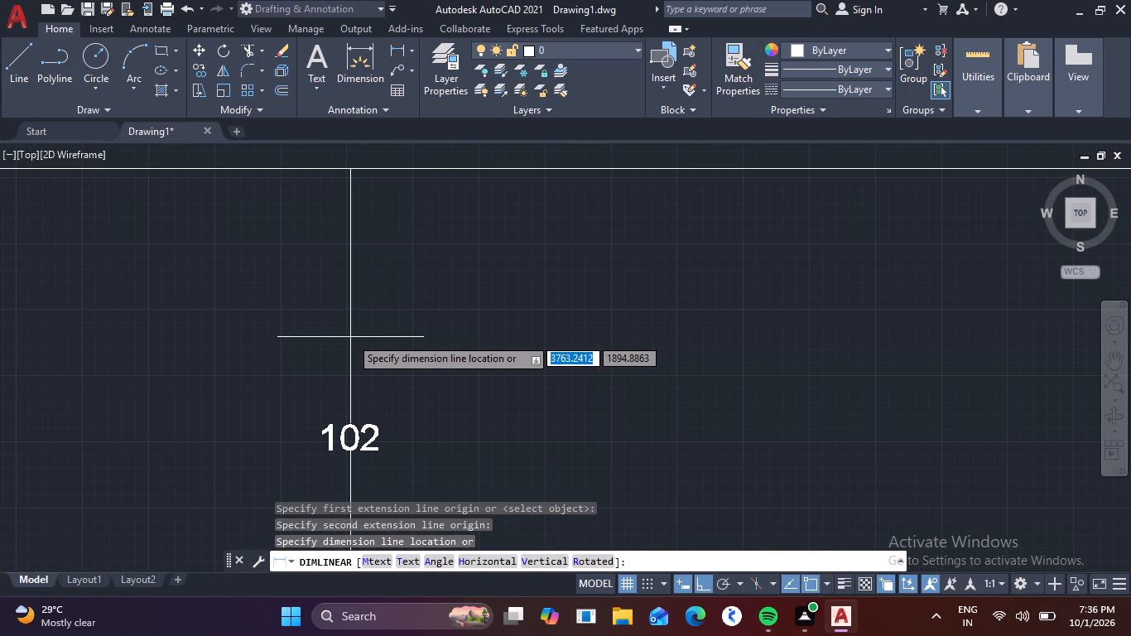
key("Escape")
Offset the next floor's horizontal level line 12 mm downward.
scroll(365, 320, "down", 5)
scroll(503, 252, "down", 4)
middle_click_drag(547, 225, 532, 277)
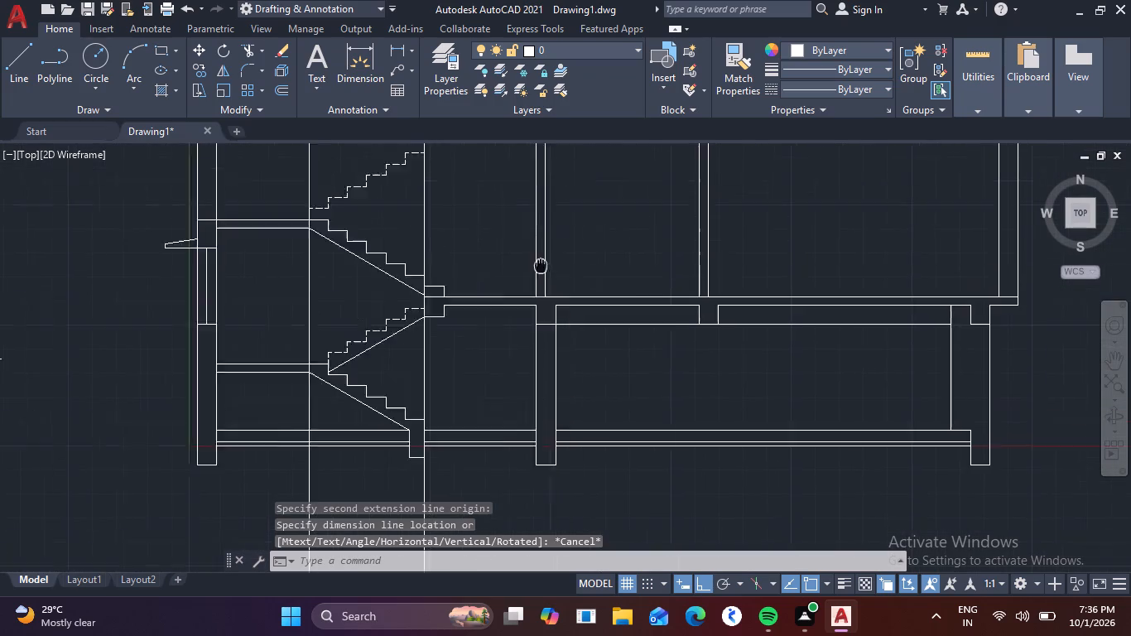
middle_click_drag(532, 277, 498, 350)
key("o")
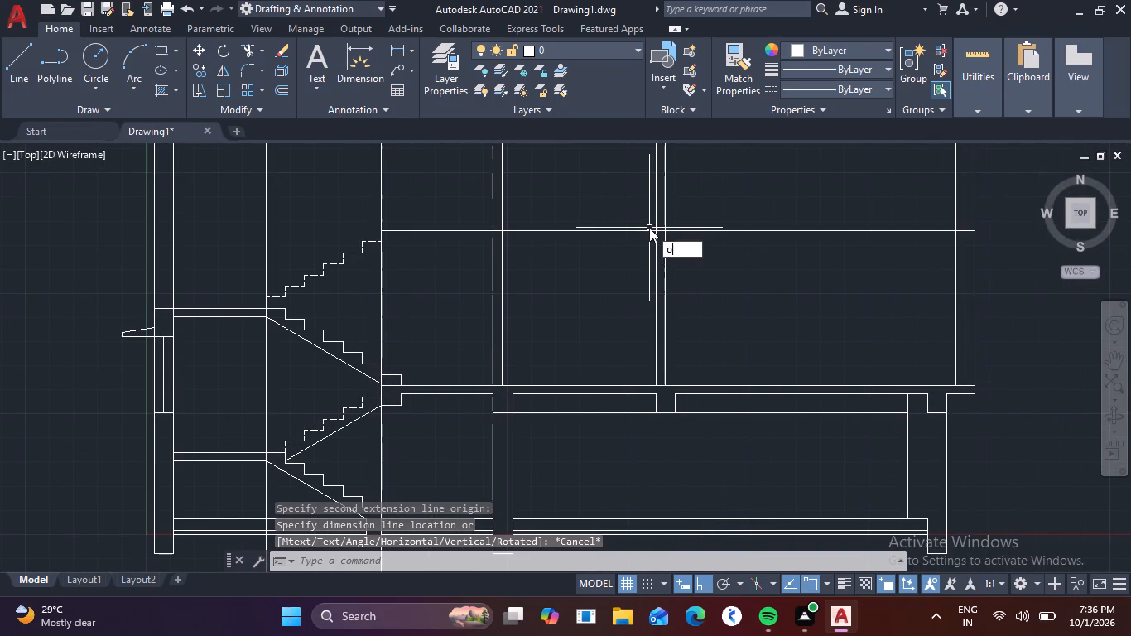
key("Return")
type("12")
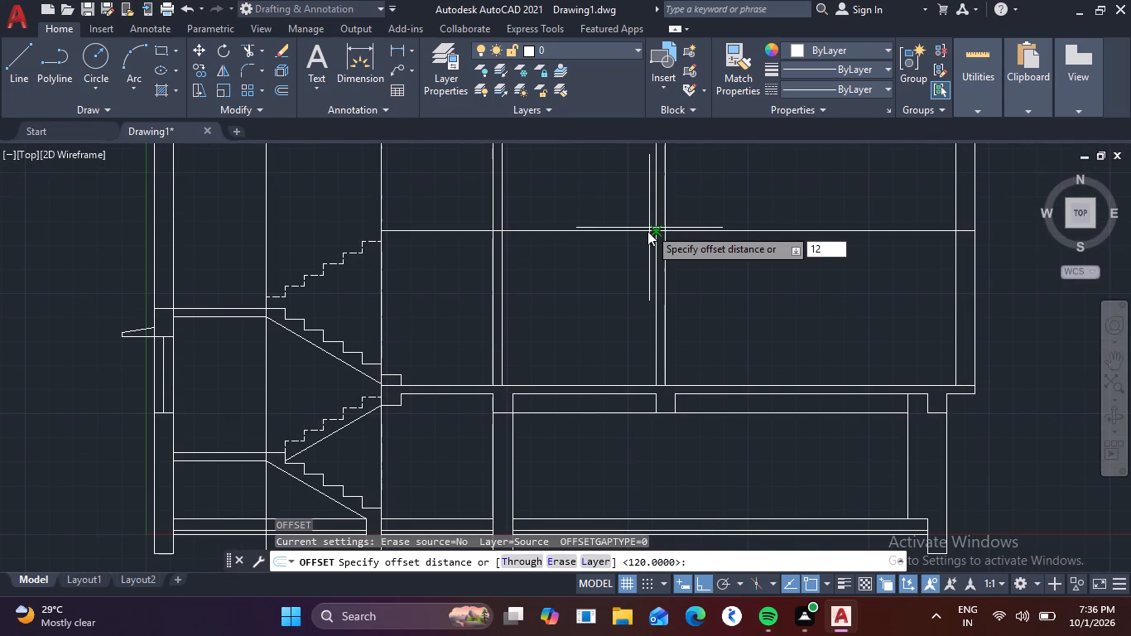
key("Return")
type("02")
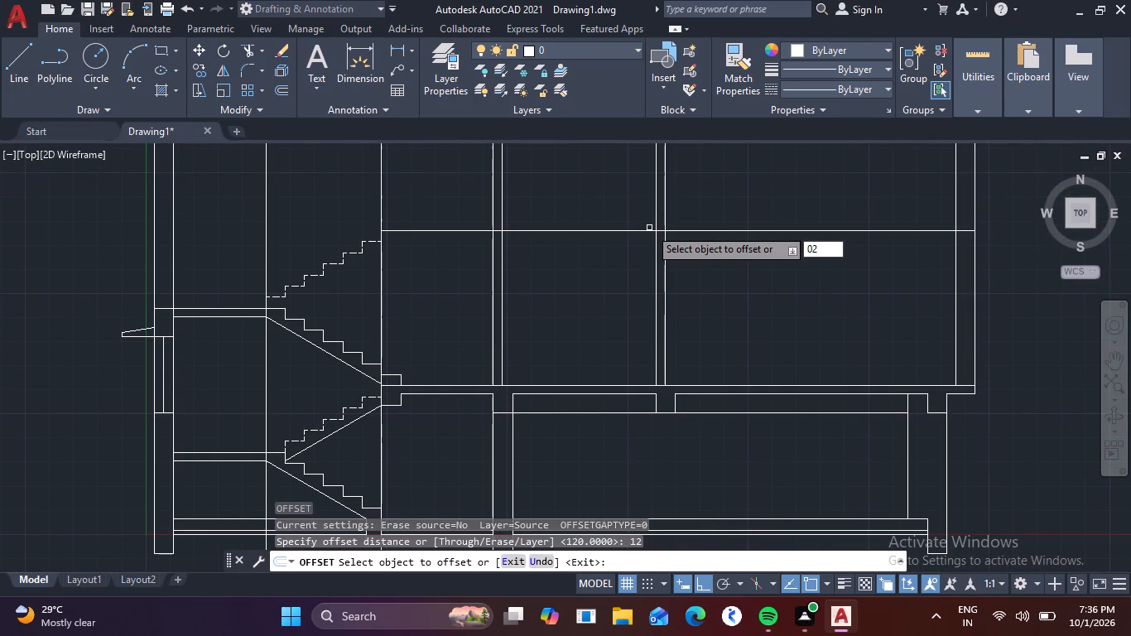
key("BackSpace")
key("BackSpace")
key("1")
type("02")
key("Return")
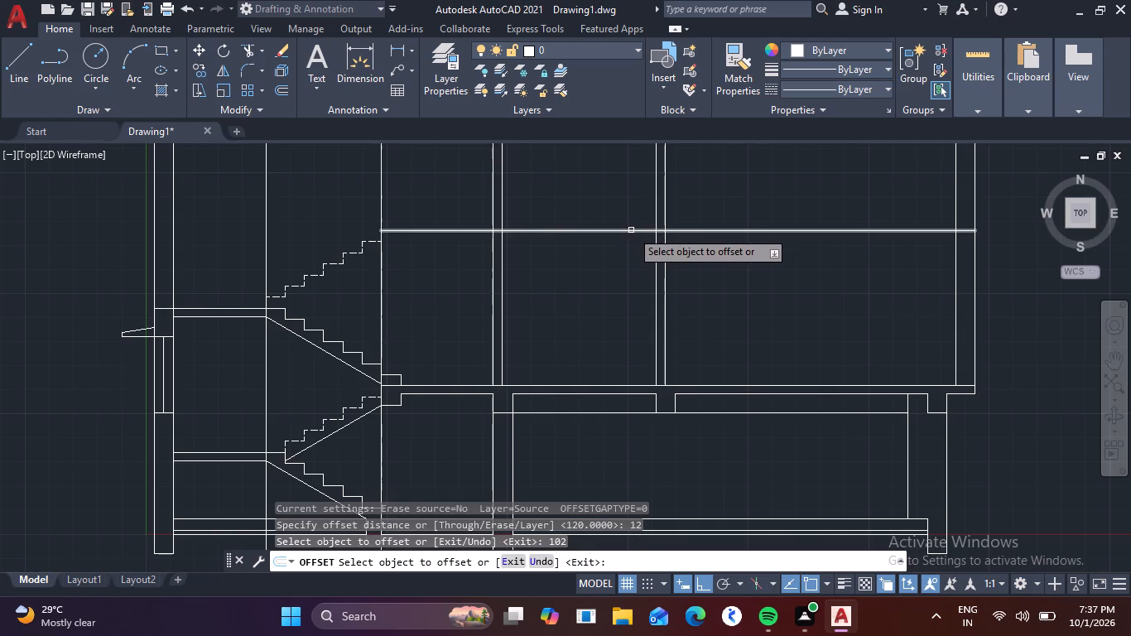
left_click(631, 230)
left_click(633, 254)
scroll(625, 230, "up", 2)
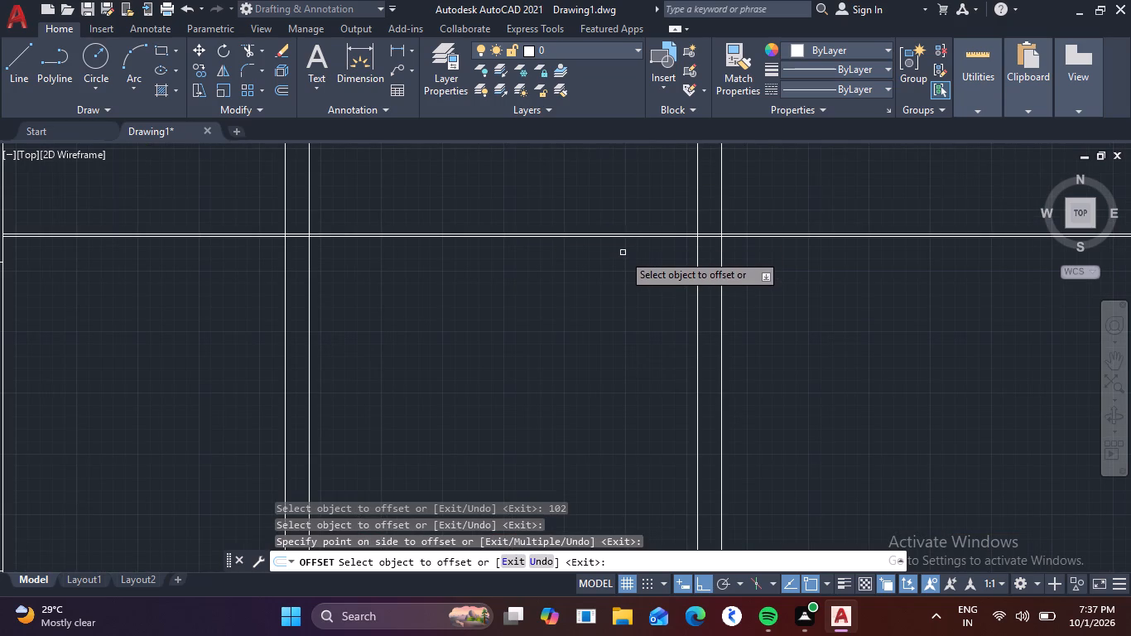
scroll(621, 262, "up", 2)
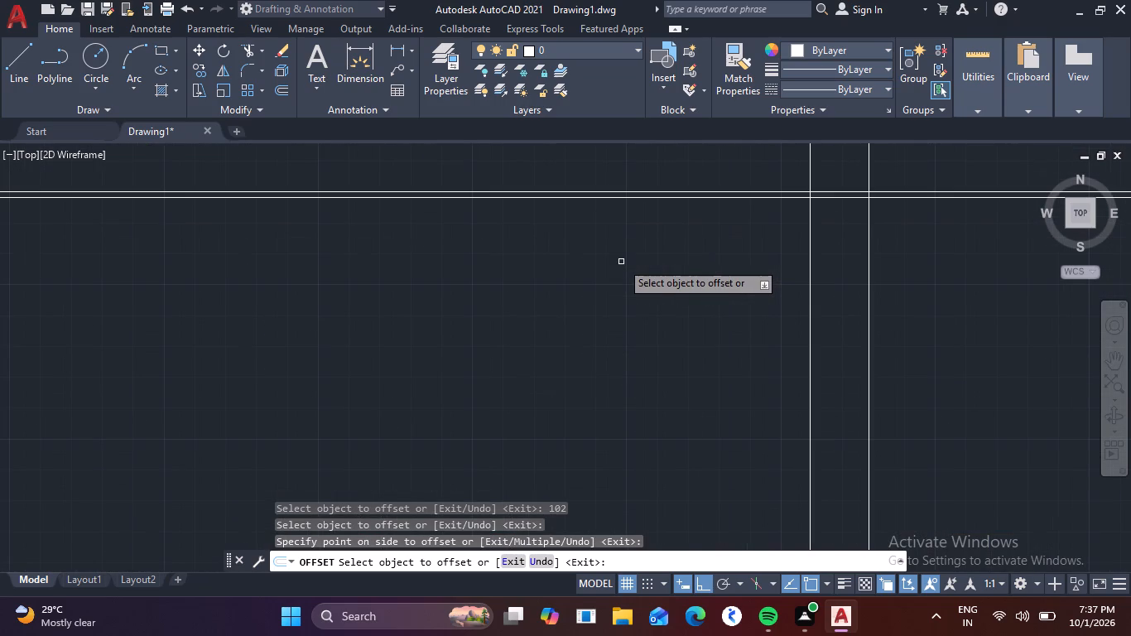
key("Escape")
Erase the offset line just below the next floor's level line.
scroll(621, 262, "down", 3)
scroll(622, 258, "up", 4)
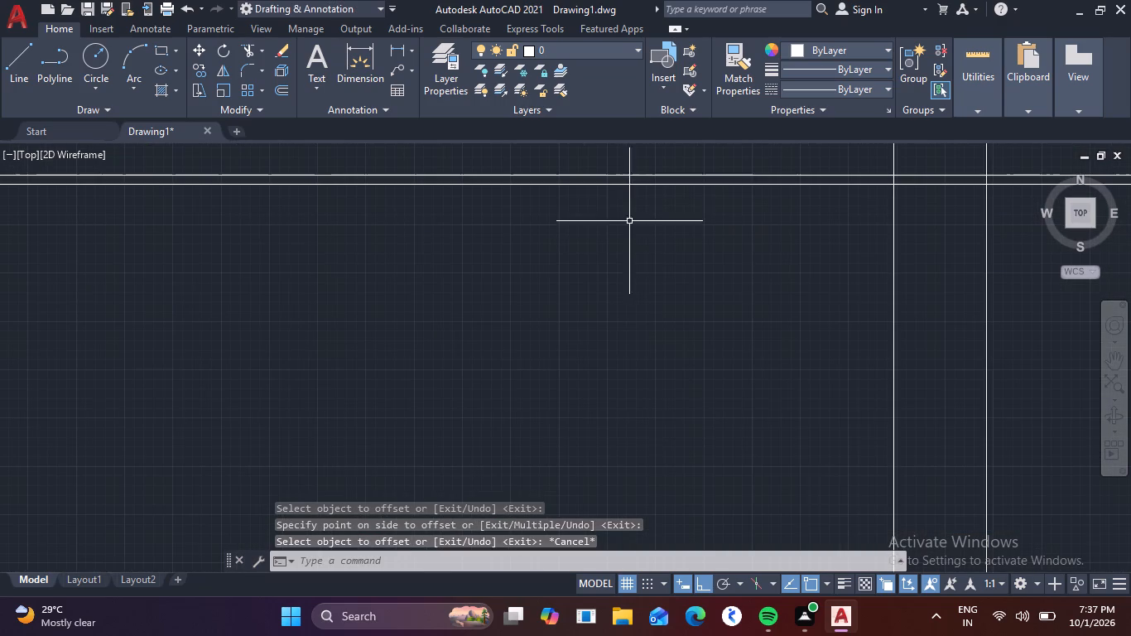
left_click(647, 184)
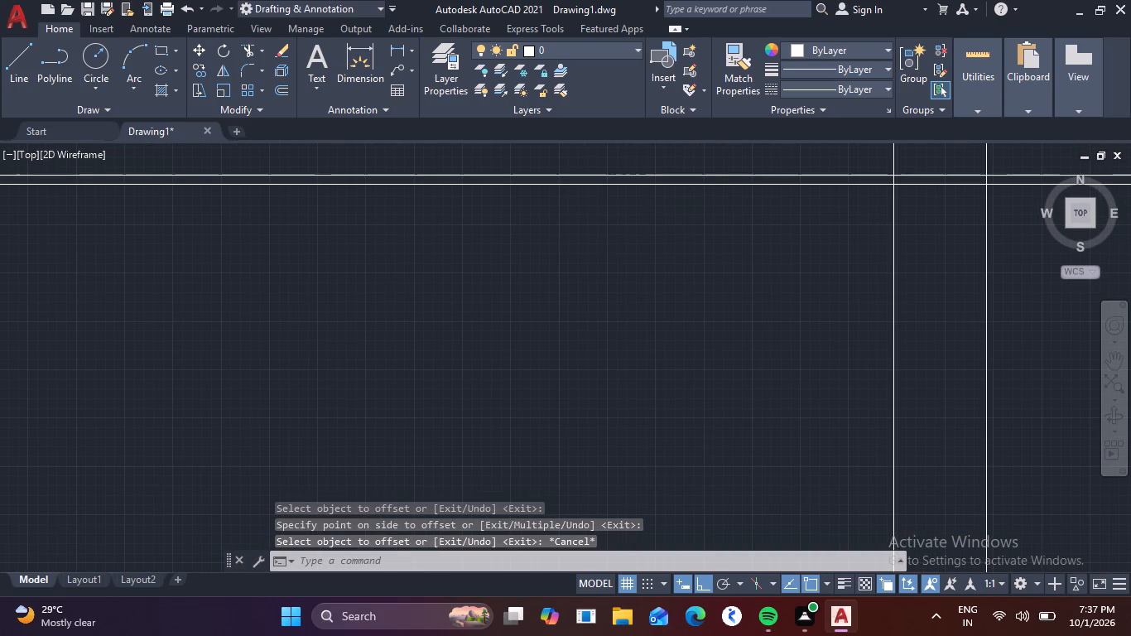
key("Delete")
Offset the next floor's level line 102 mm downward to form the slab's underside.
scroll(652, 210, "down", 4)
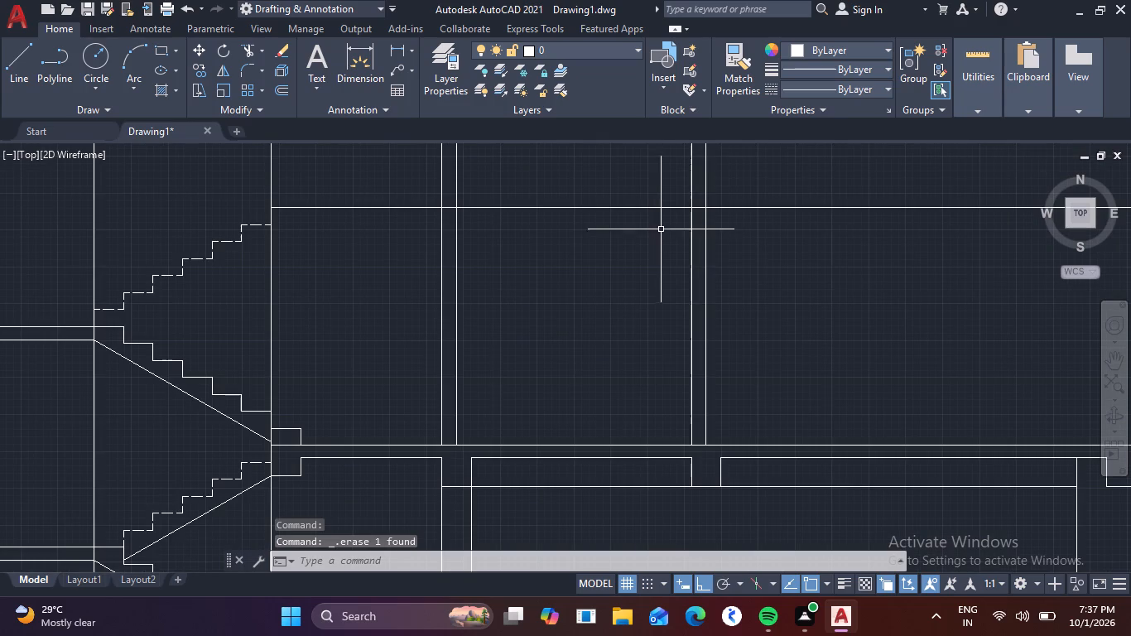
key("o")
key("Return")
key("1")
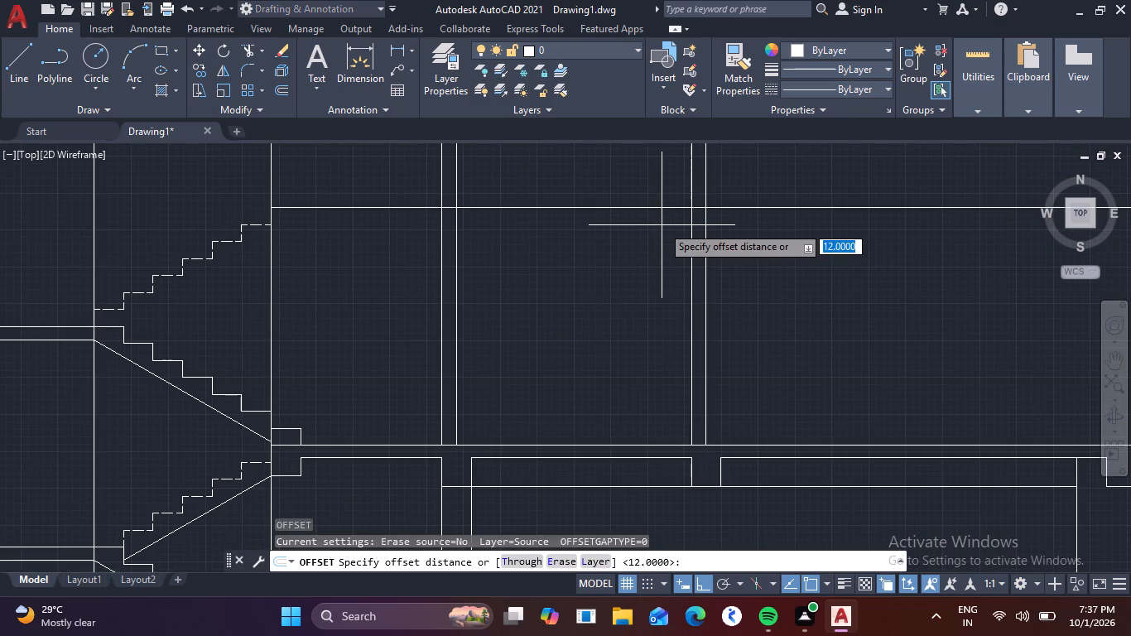
key("0")
key("2")
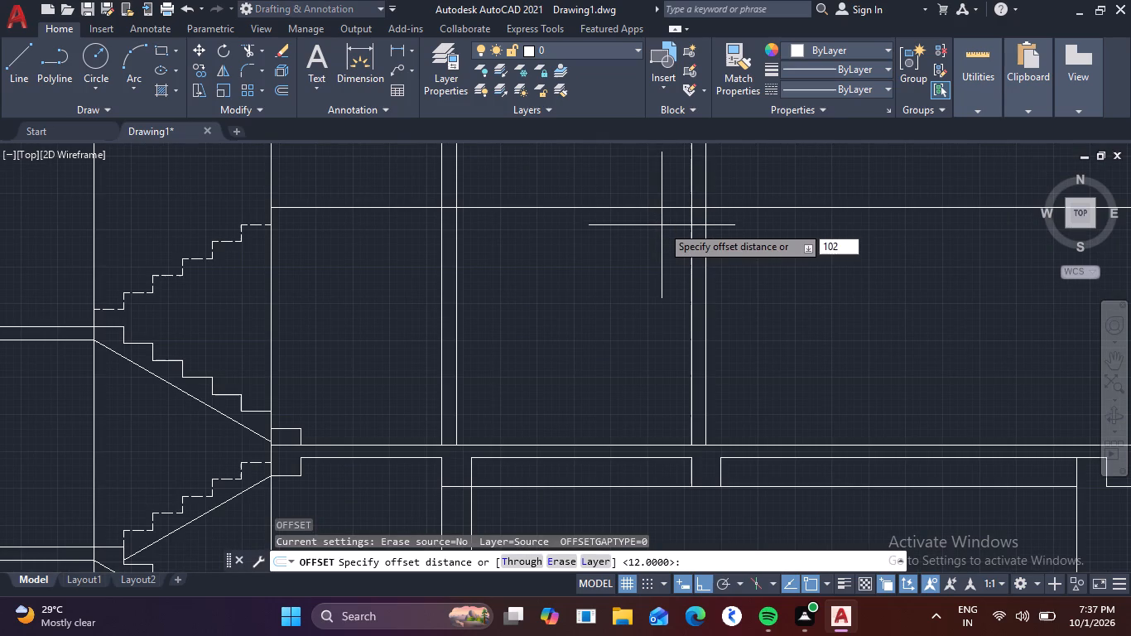
key("Return")
left_click(664, 205)
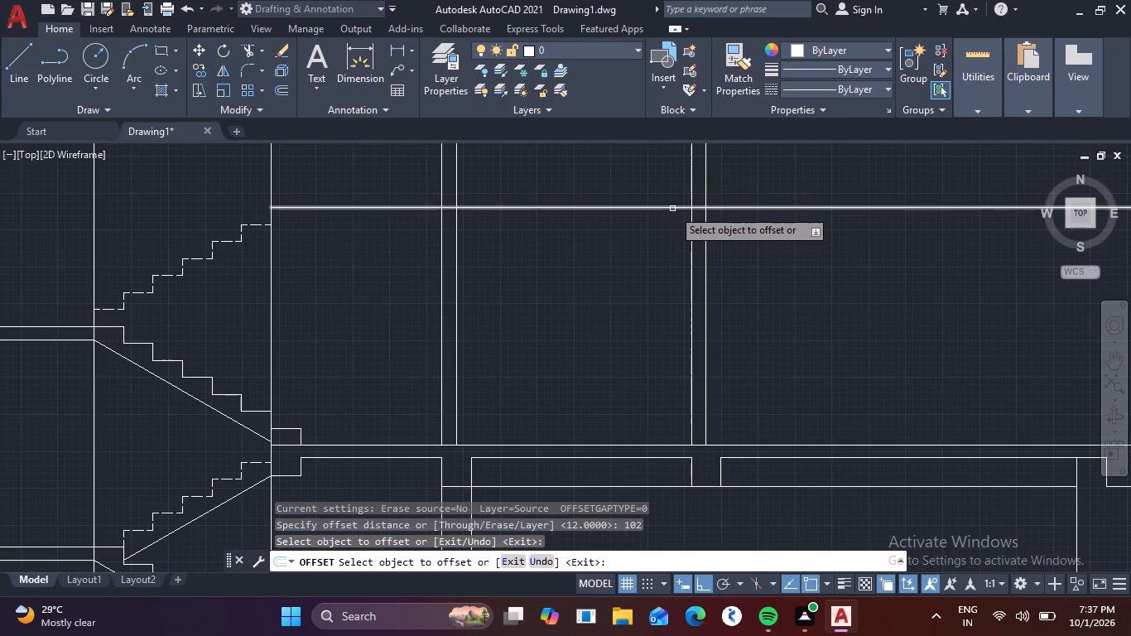
left_click(672, 209)
left_click(669, 241)
key("Escape")
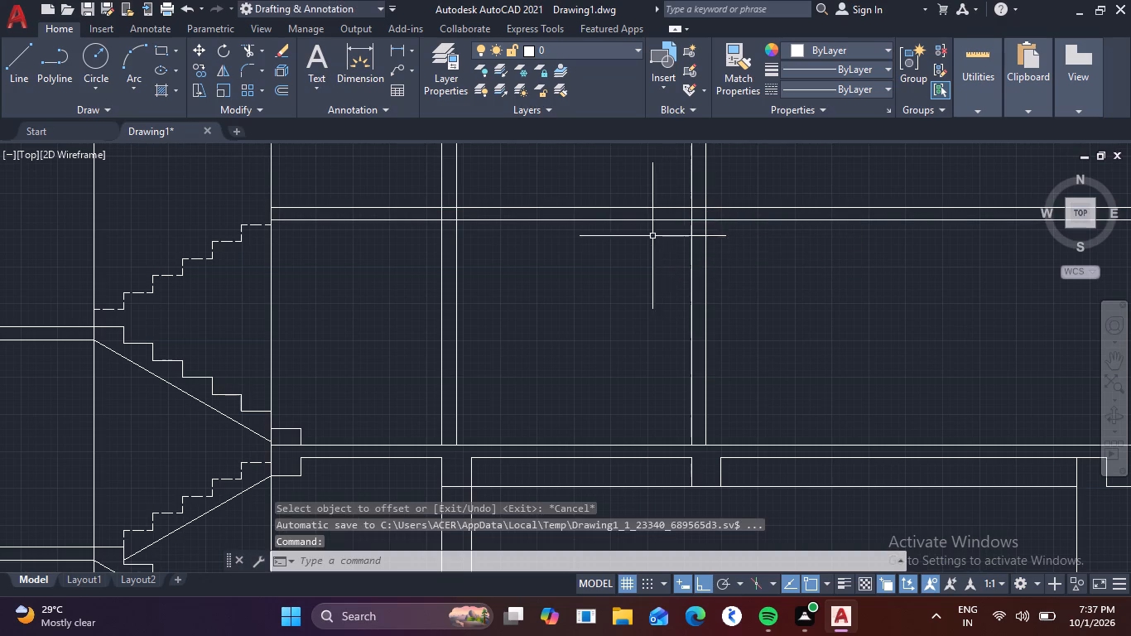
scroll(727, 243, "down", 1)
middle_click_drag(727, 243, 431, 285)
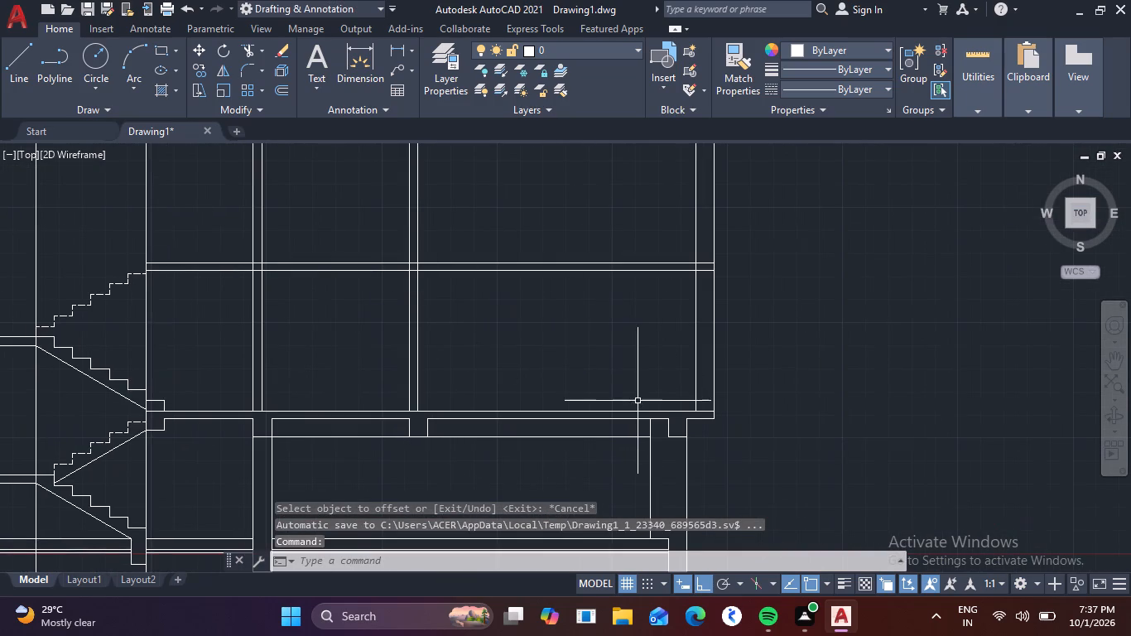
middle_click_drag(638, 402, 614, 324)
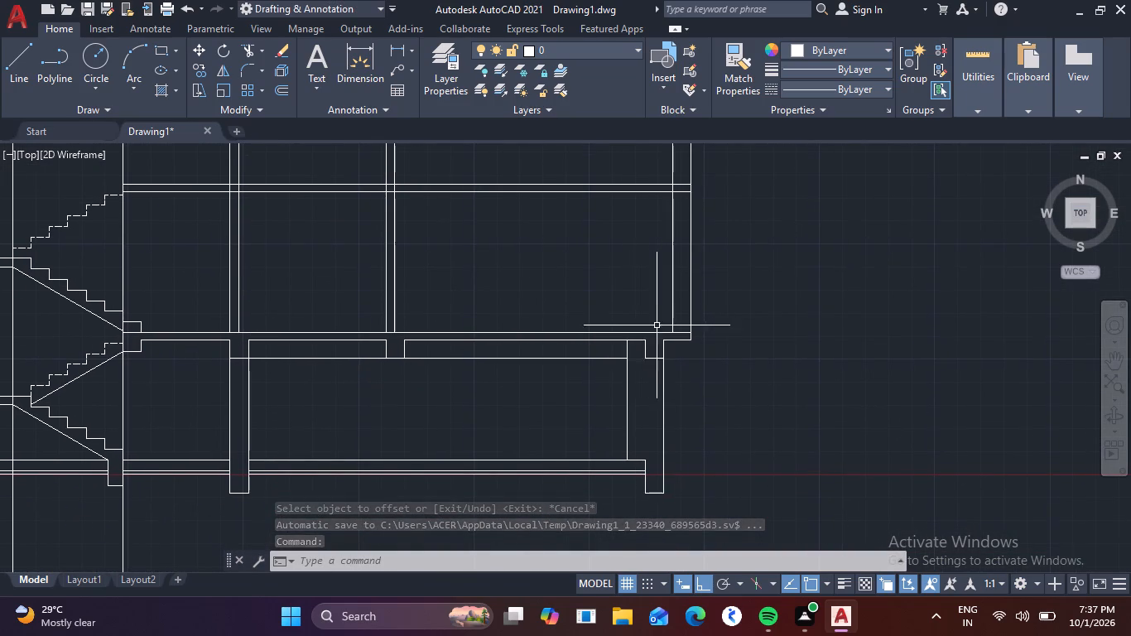
Copy the three-line outline of the beam at the slab's outer end straight up to the underside of the next floor's slab.
scroll(661, 364, "up", 3)
left_click_drag(628, 359, 620, 354)
left_click(575, 320)
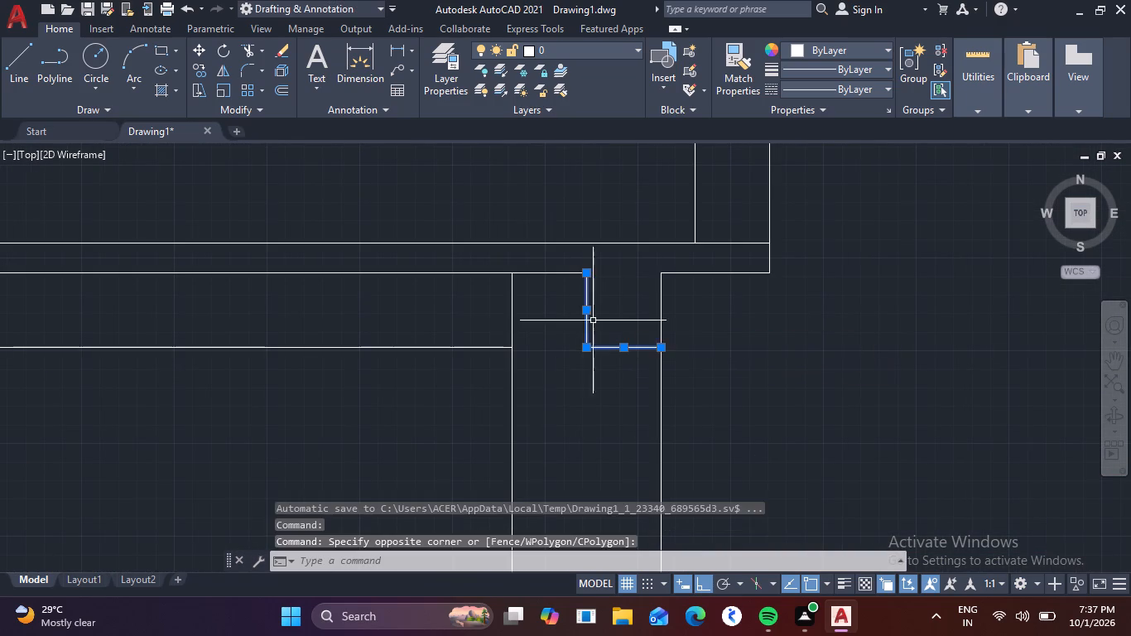
left_click(661, 313)
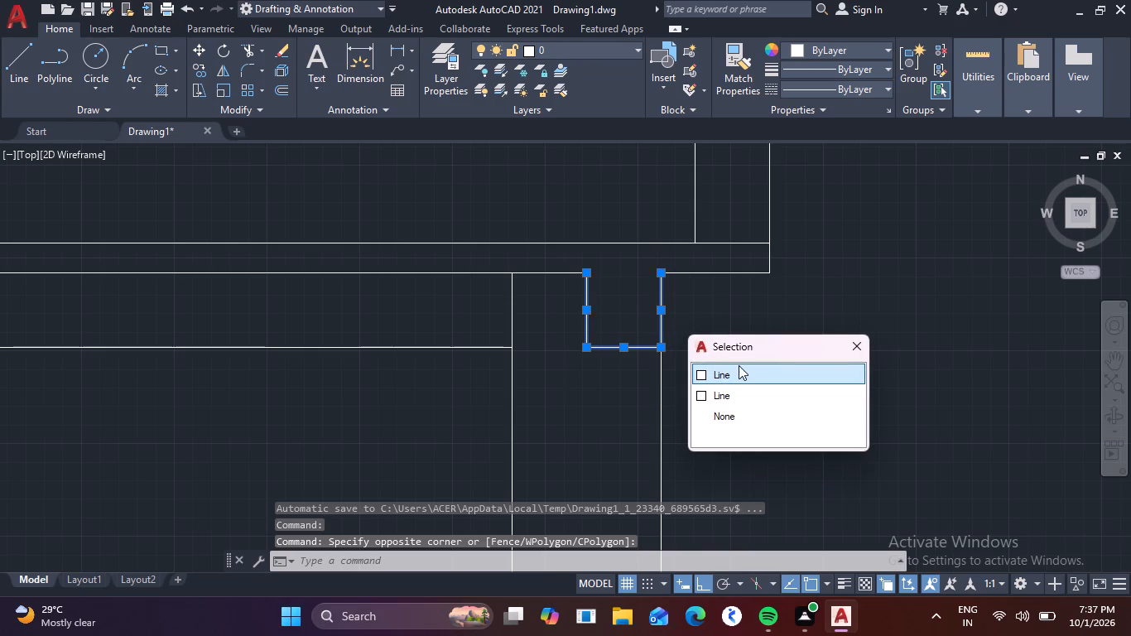
type("co")
key("Return")
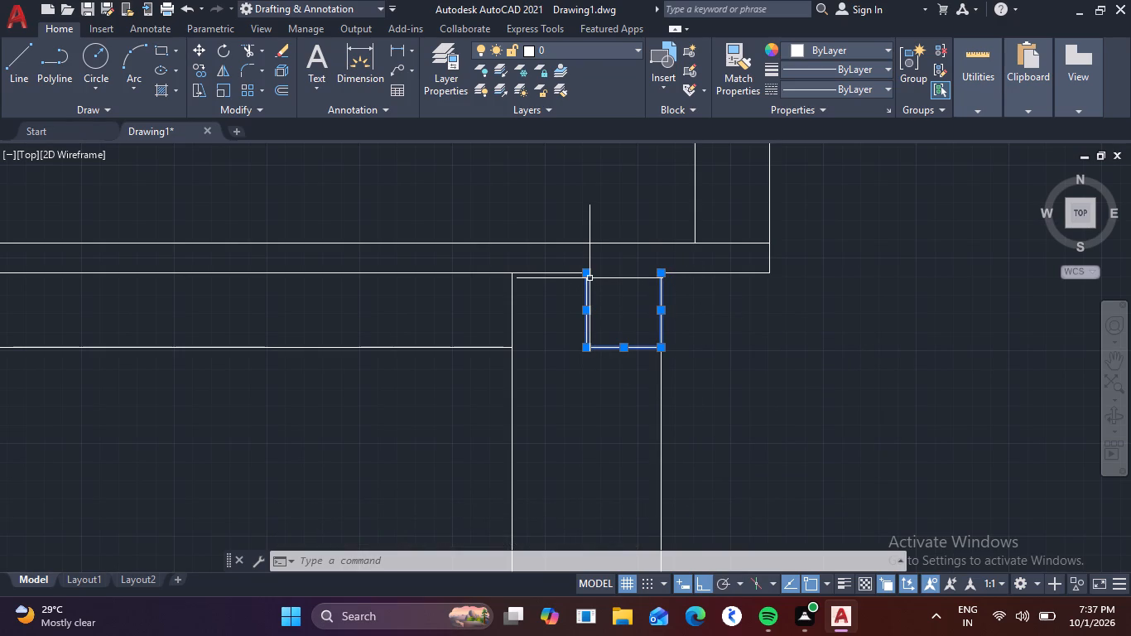
type("co")
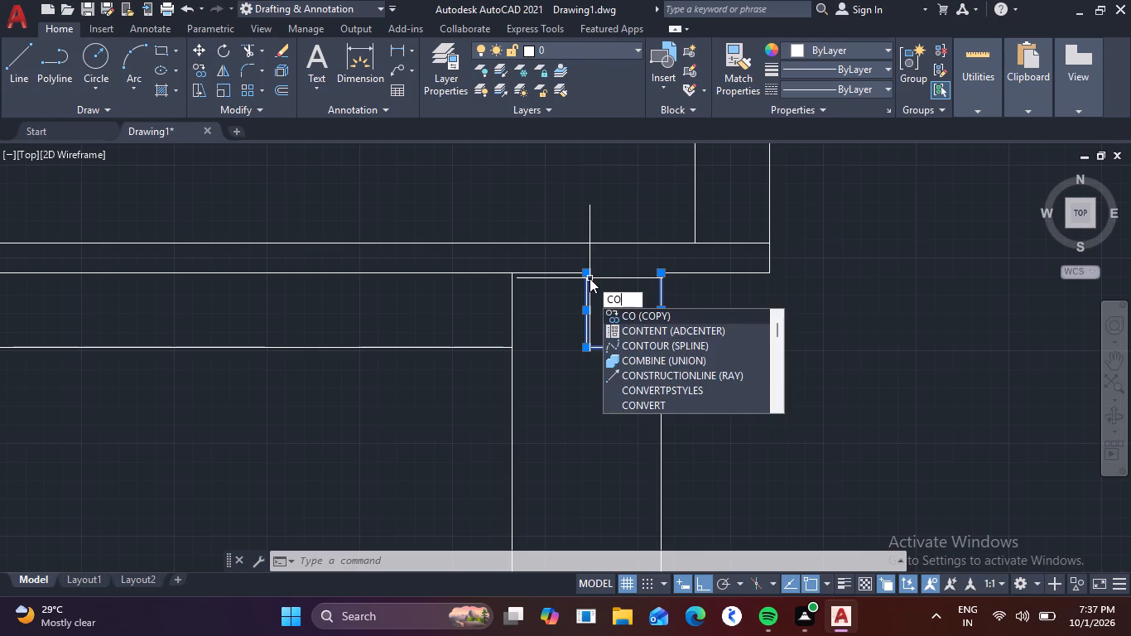
key("Return")
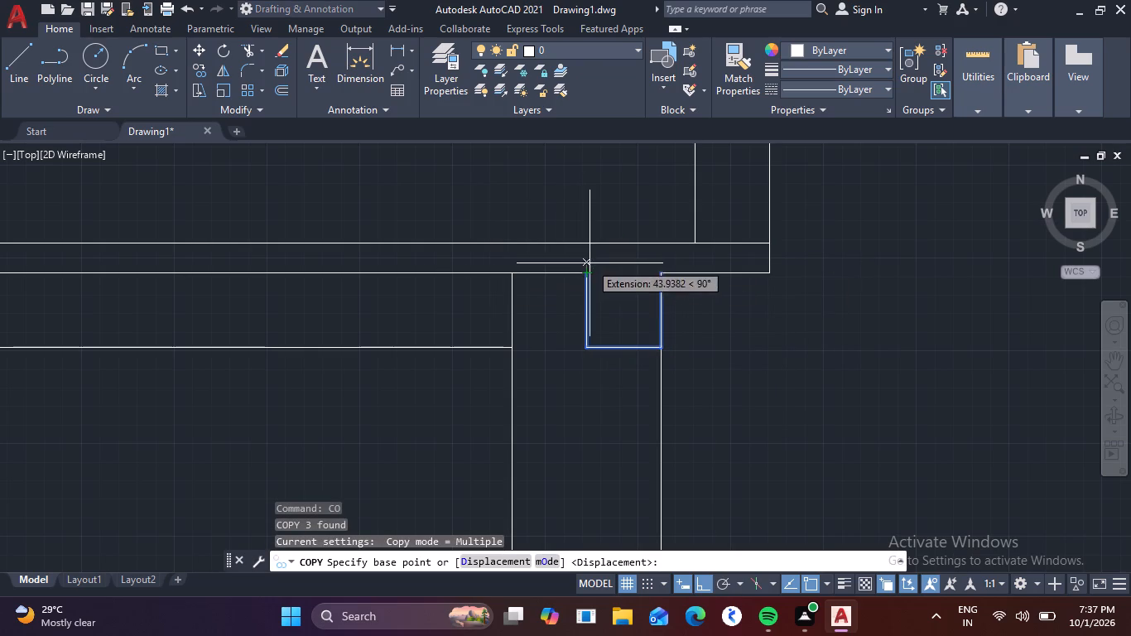
left_click(585, 272)
middle_click_drag(609, 194, 532, 527)
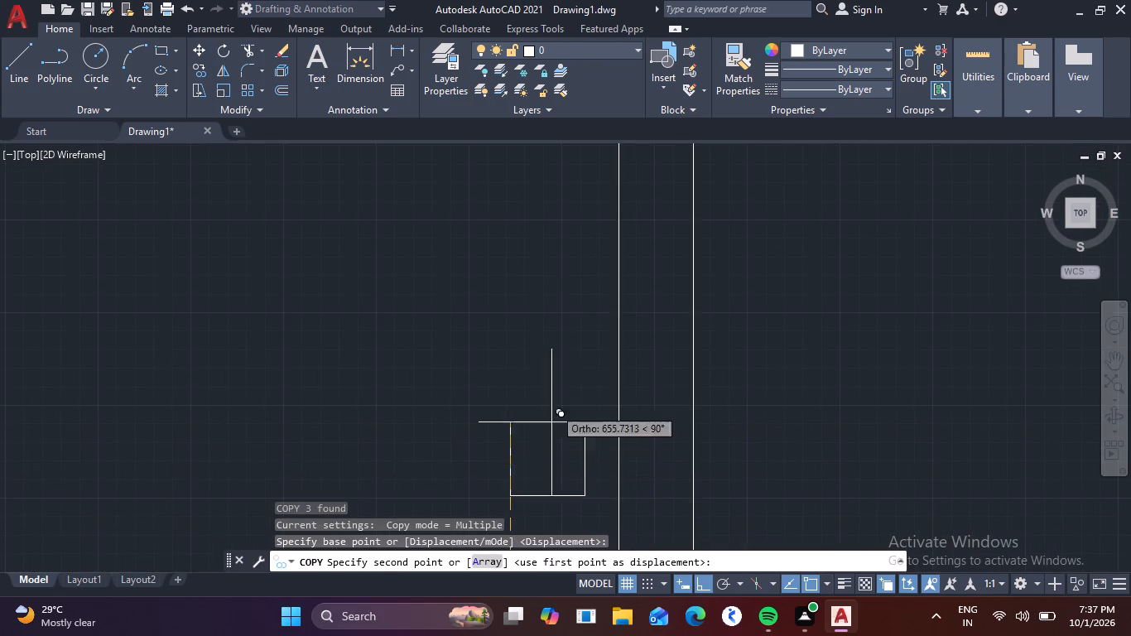
scroll(568, 335, "down", 2)
middle_click(558, 274)
middle_click_drag(563, 275, 541, 396)
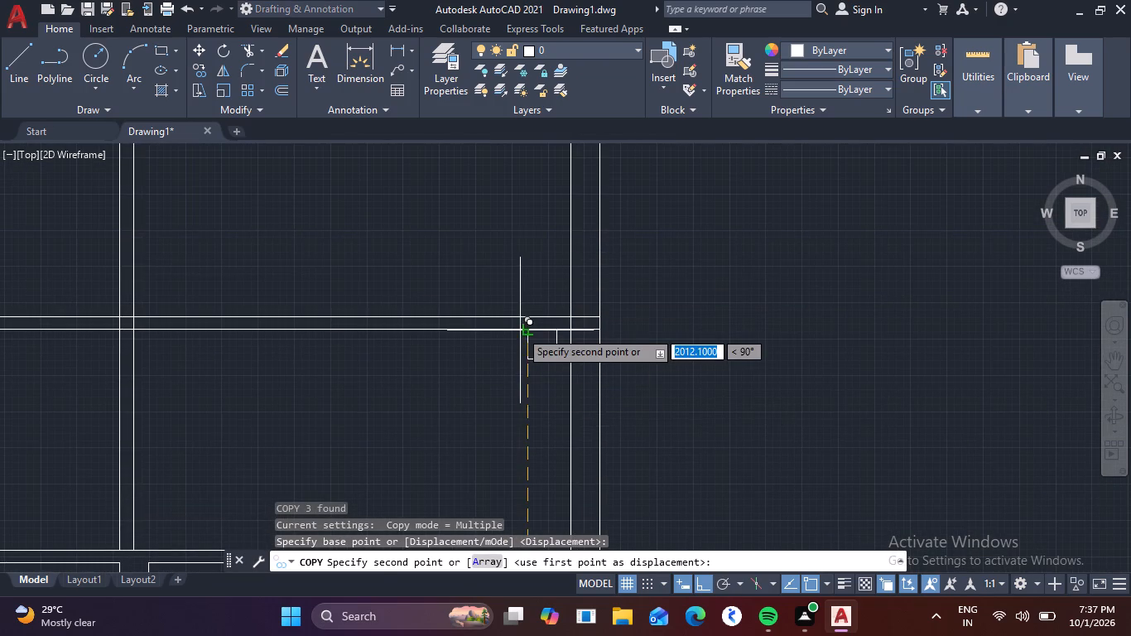
scroll(531, 330, "up", 3)
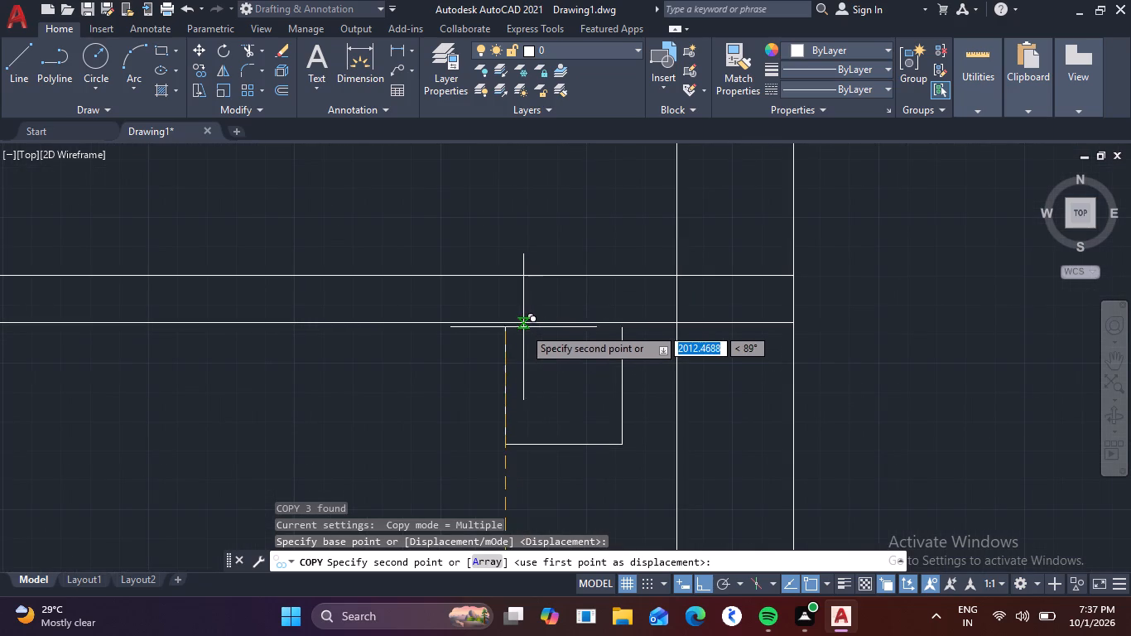
left_click(507, 320)
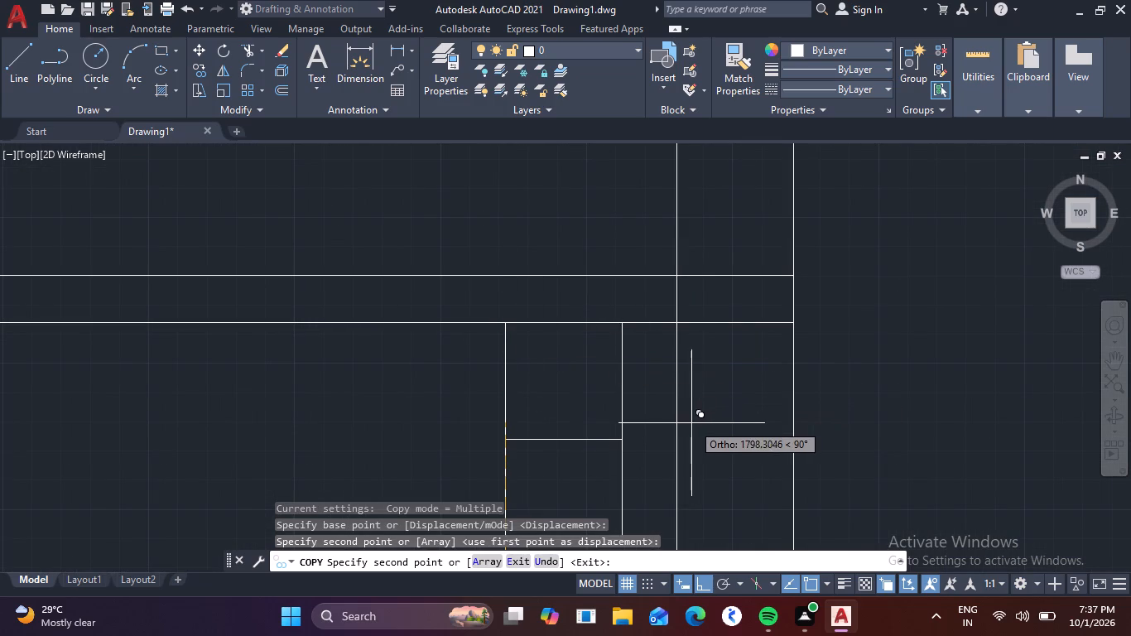
key("Escape")
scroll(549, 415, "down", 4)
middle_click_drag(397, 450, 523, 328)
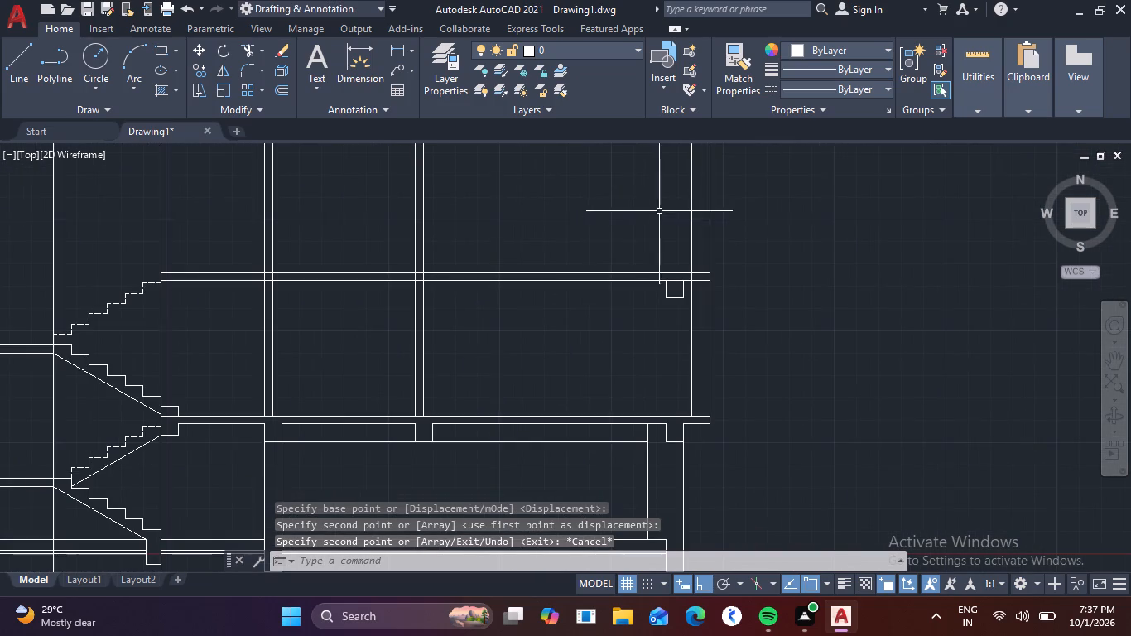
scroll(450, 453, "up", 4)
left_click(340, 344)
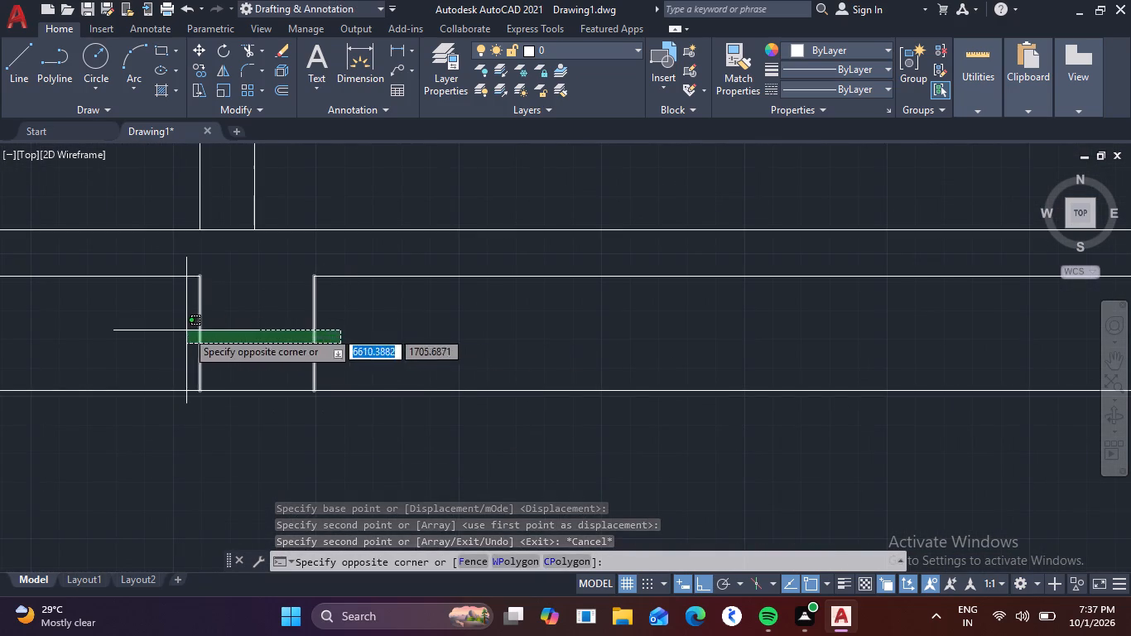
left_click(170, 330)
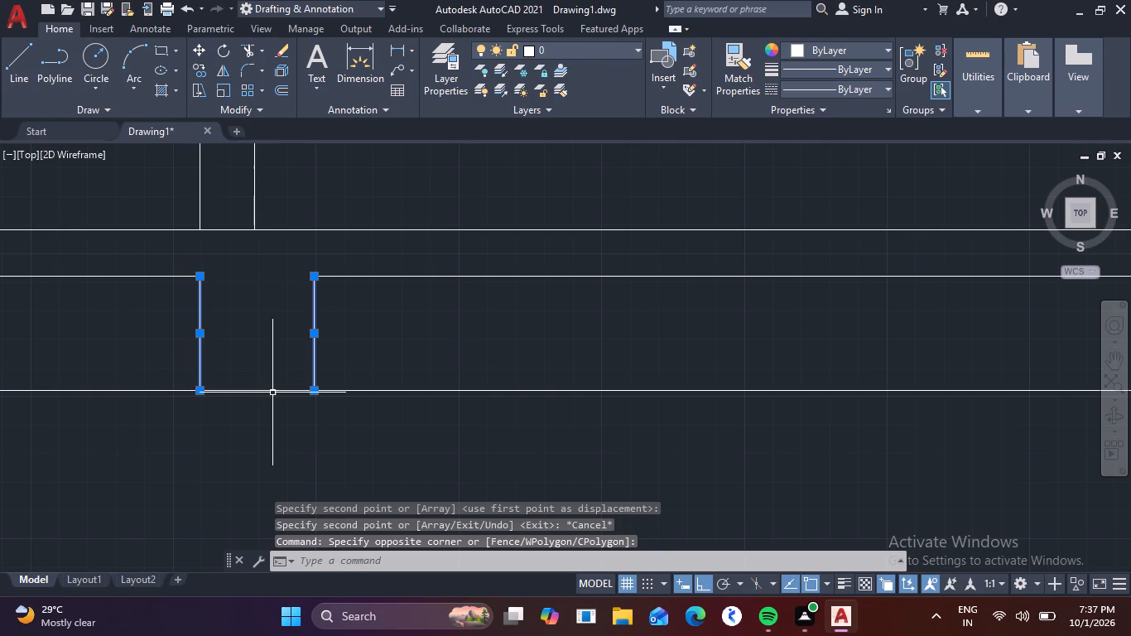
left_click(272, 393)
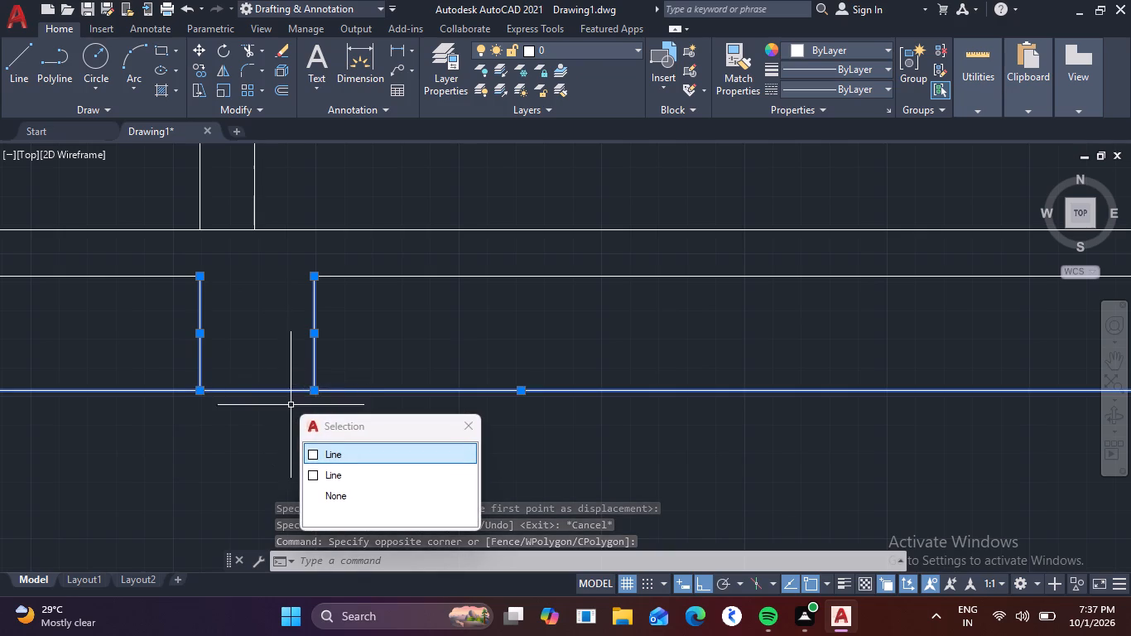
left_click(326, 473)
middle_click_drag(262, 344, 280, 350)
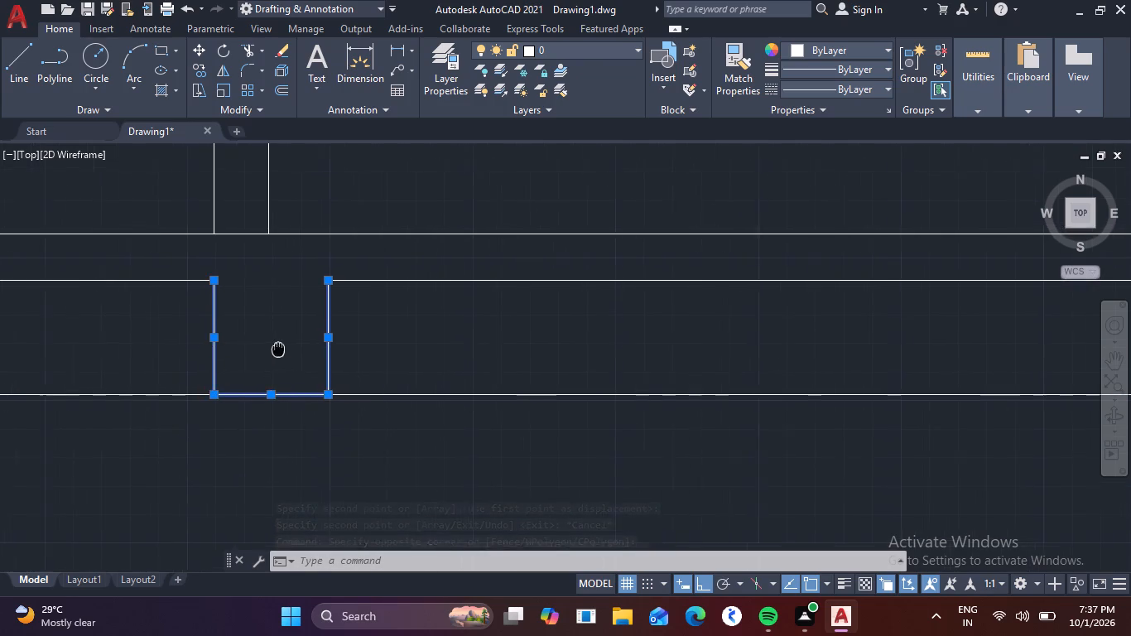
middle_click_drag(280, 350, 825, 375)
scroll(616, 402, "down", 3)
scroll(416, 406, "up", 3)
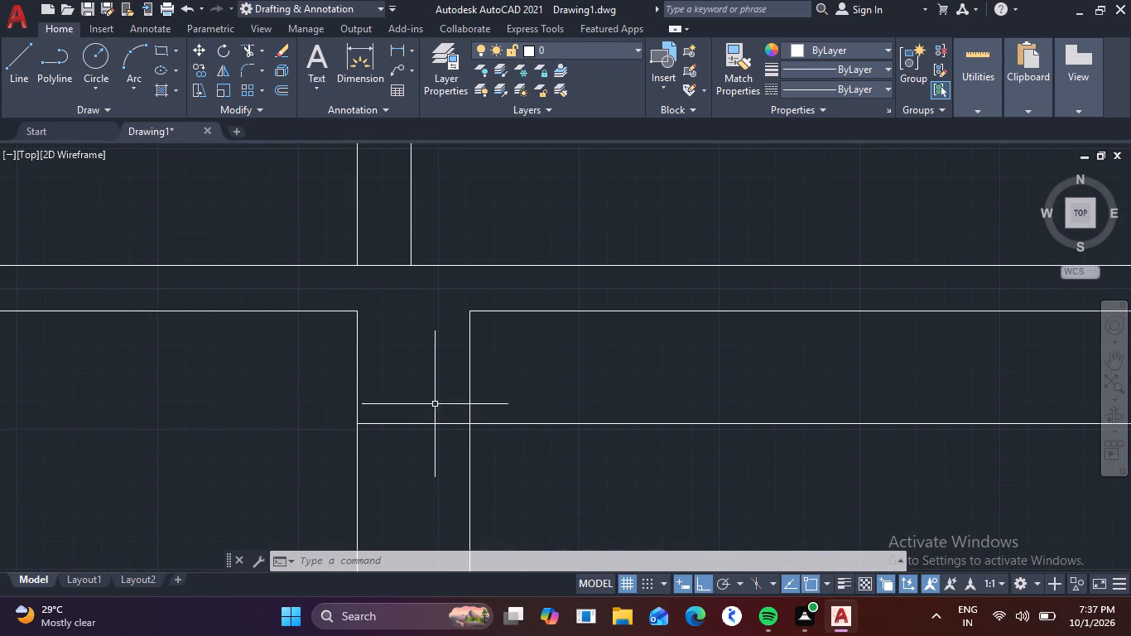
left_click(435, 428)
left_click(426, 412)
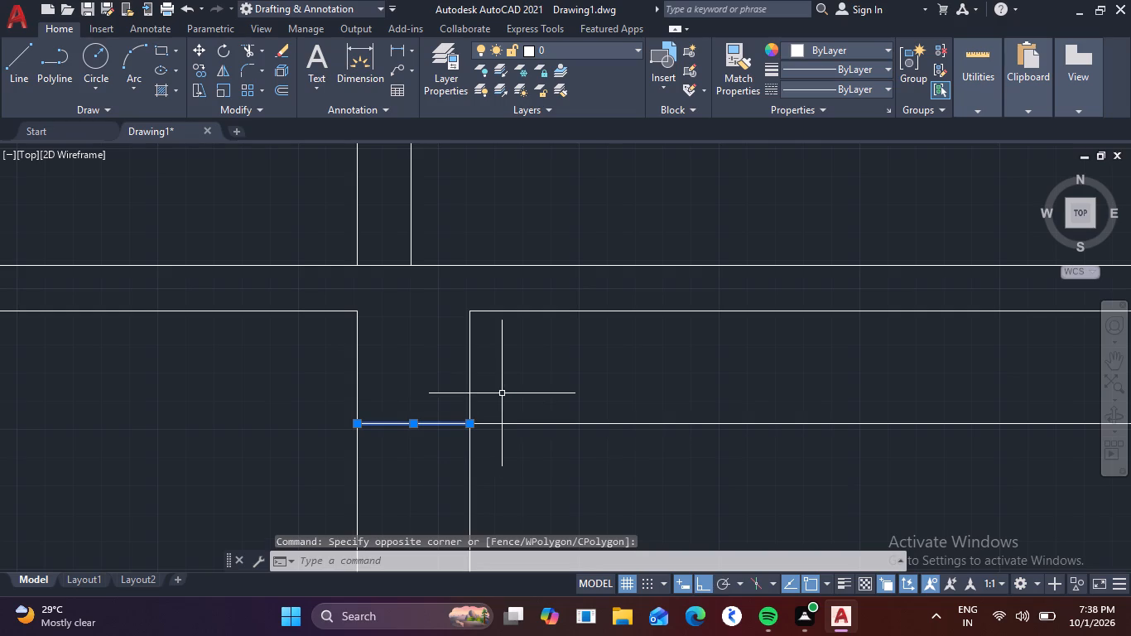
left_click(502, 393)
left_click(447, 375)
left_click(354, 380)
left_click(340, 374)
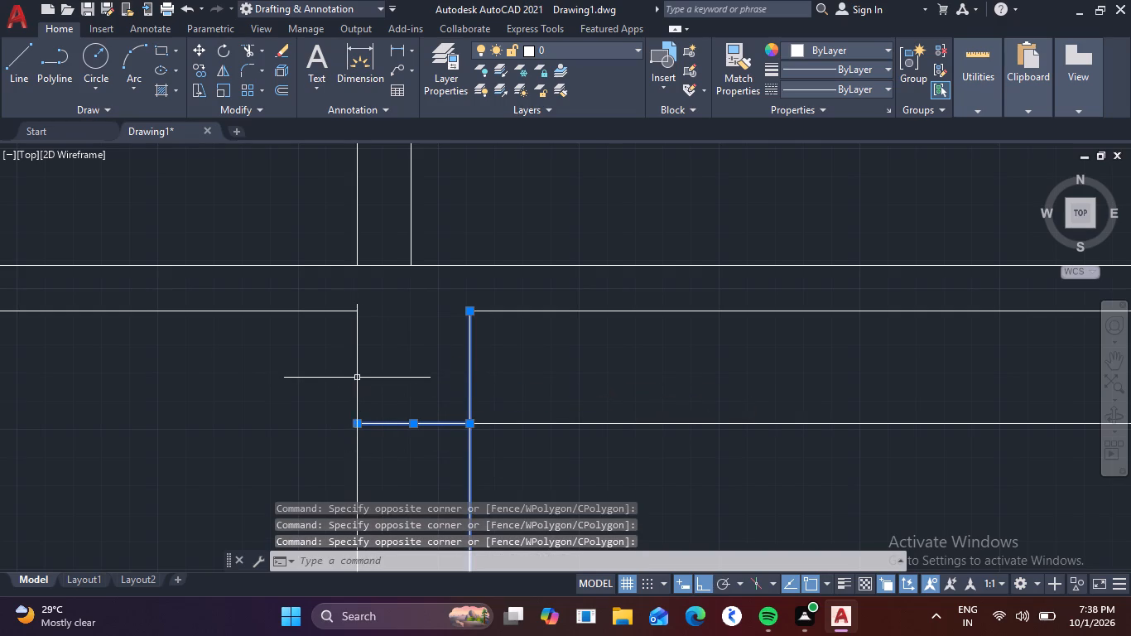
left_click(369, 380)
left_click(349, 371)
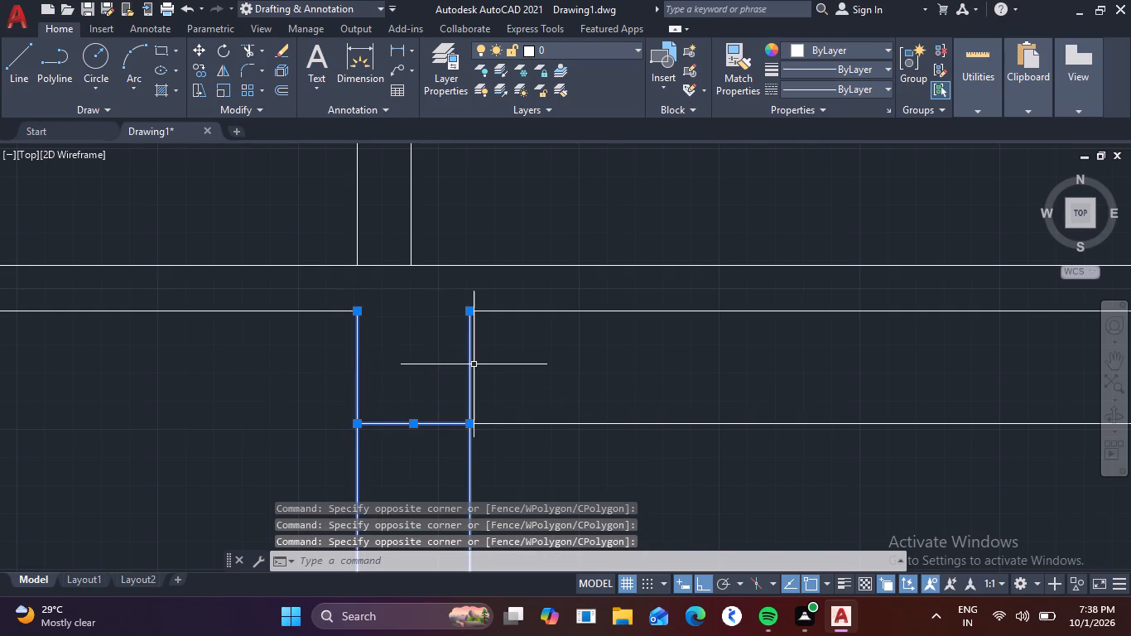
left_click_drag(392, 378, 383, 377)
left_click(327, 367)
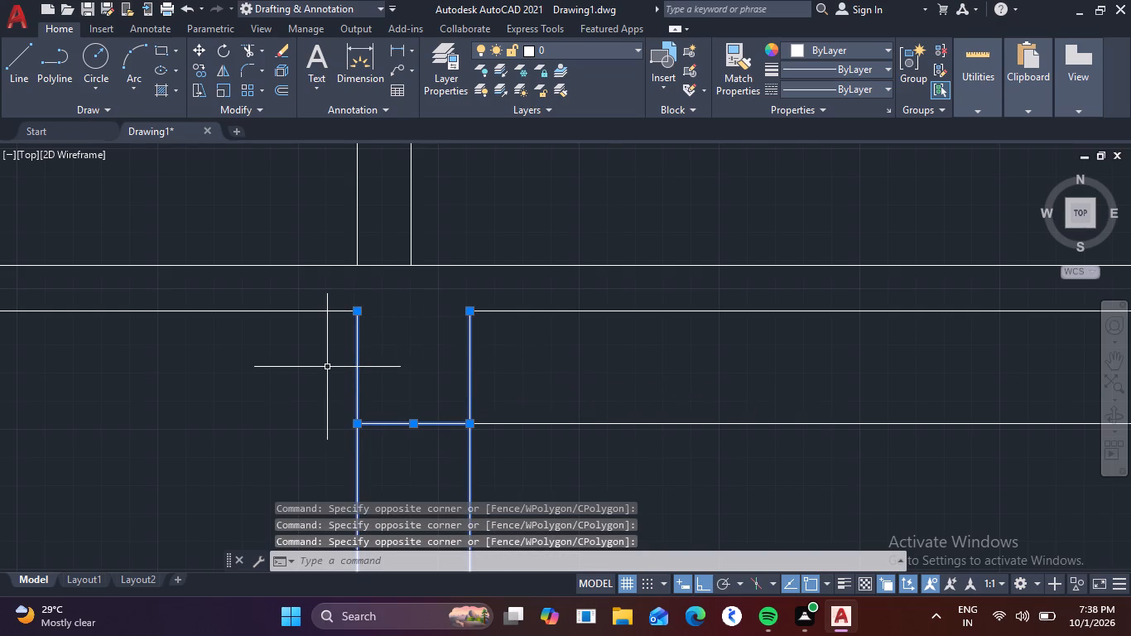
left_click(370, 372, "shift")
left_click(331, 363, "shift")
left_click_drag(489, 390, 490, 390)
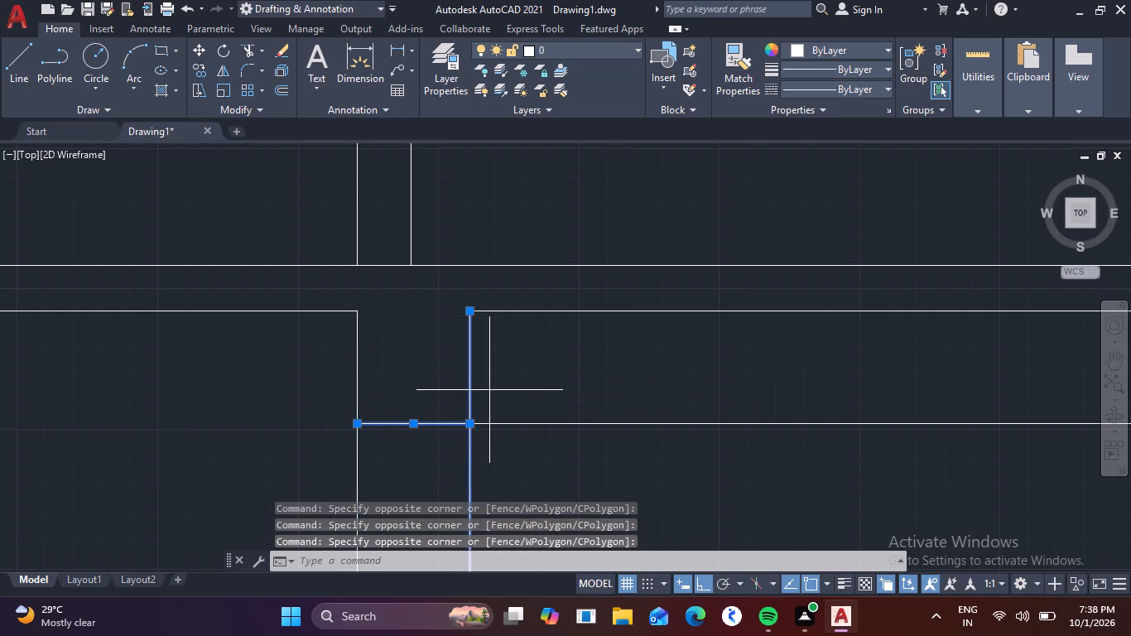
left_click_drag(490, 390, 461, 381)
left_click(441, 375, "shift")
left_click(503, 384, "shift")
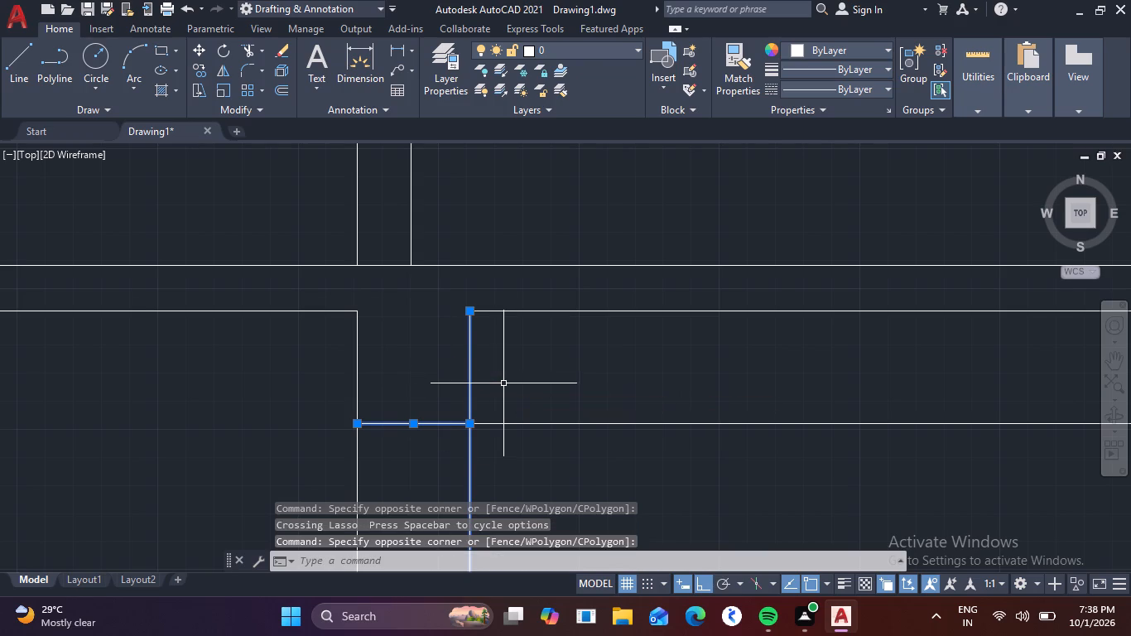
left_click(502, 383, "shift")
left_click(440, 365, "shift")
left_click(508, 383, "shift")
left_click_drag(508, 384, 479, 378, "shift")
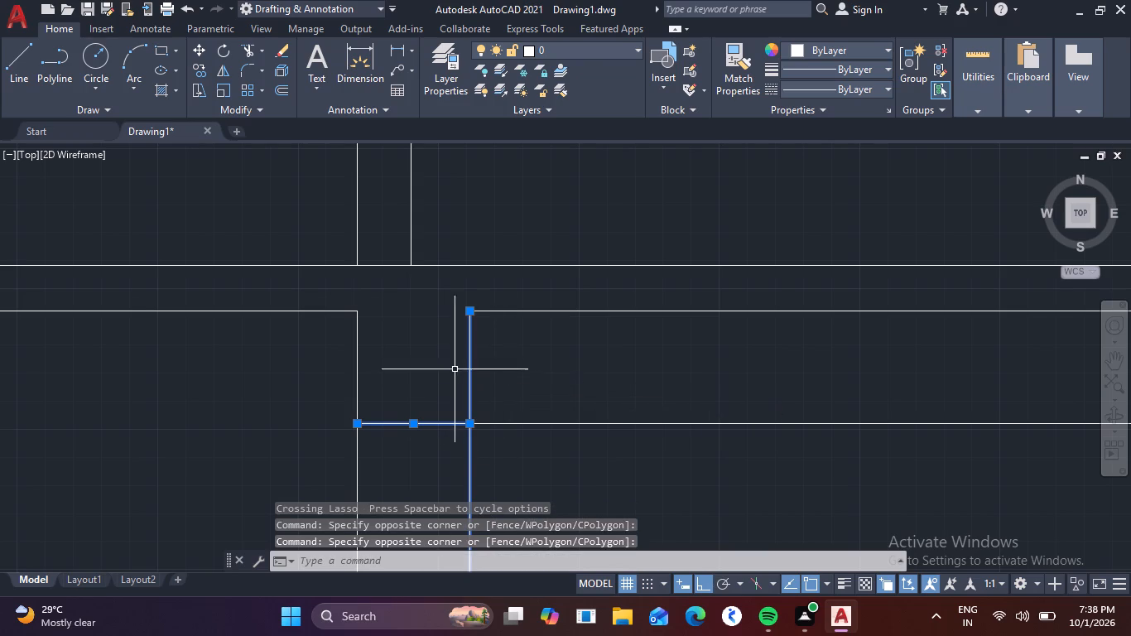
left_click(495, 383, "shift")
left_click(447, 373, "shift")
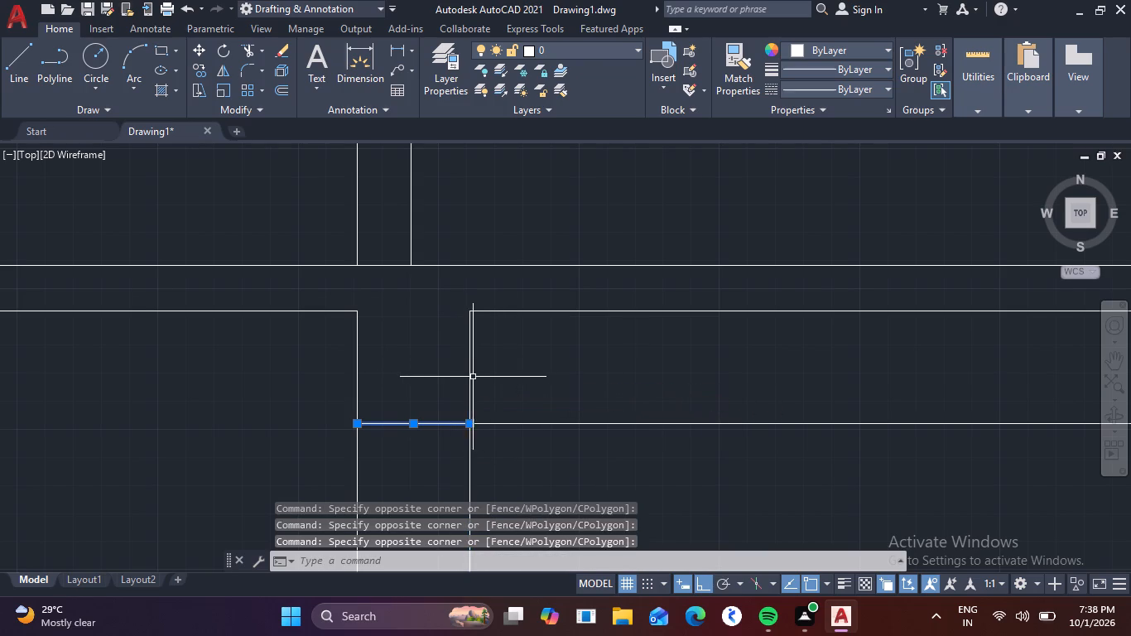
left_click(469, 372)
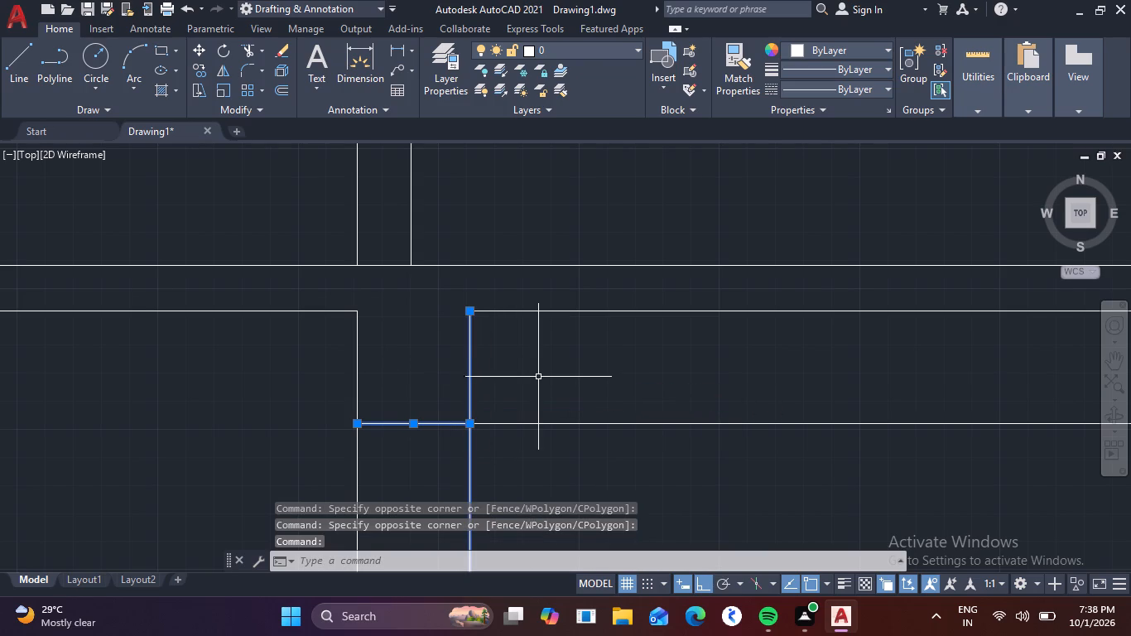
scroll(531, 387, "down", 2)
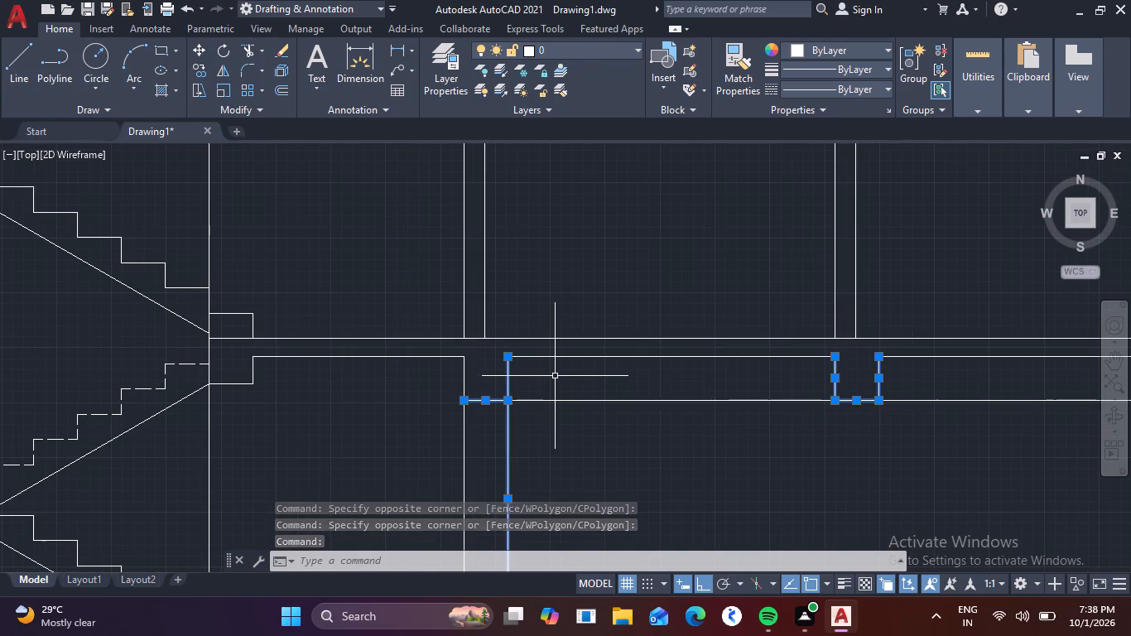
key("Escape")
Draw separate lines over both sides of the beam nearest the staircase, from the slab's underside to the beam's bottom line.
scroll(521, 391, "up", 2)
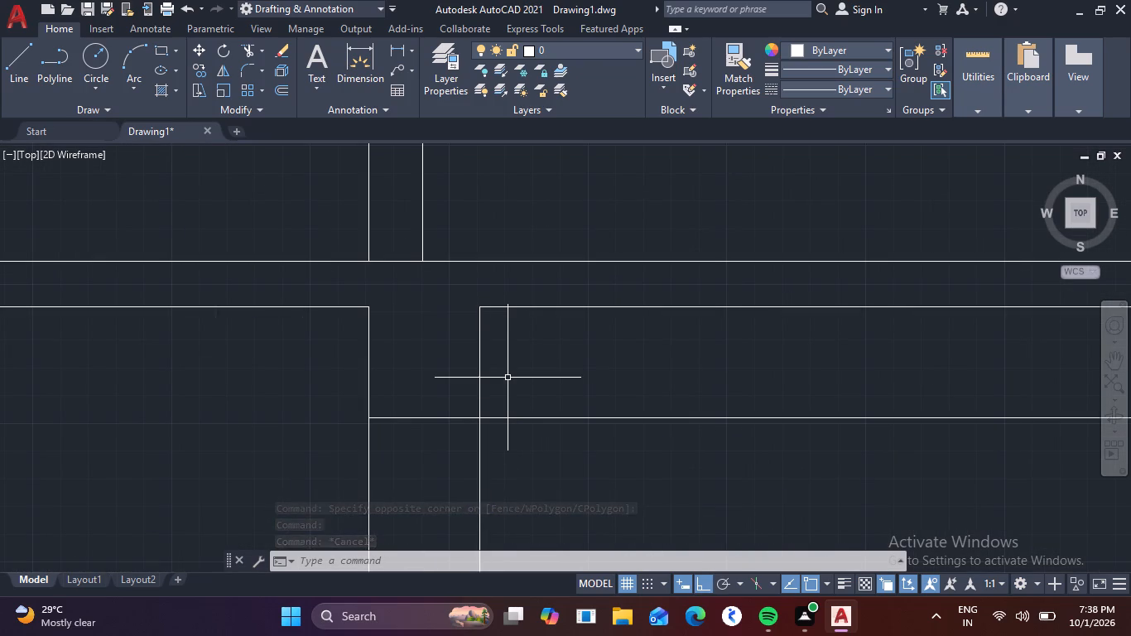
type("l")
key("space")
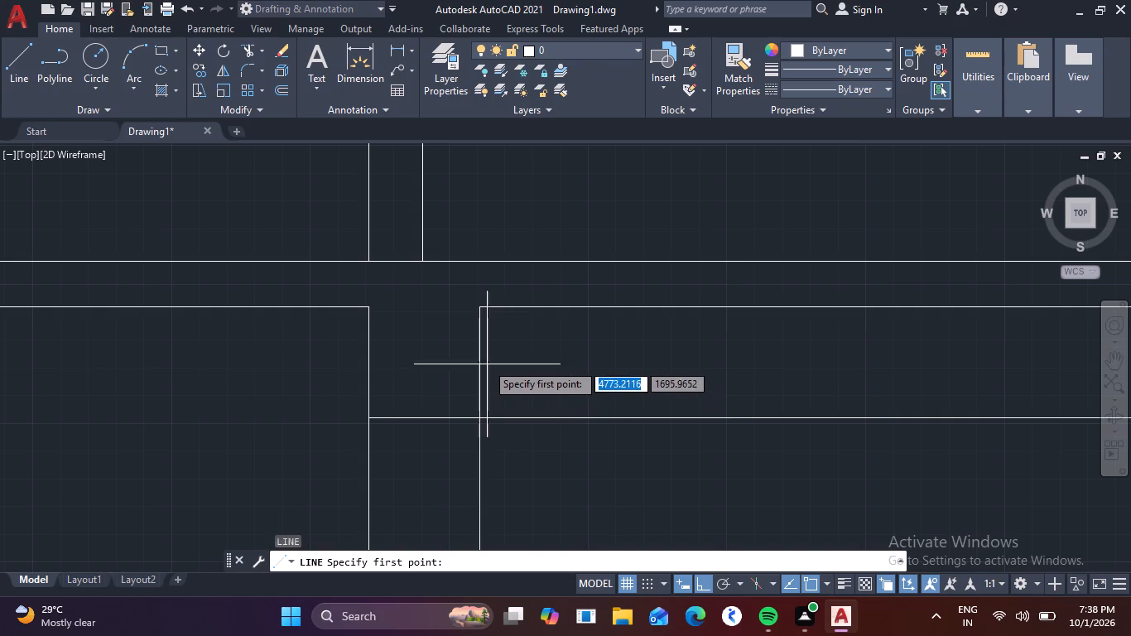
left_click(479, 310)
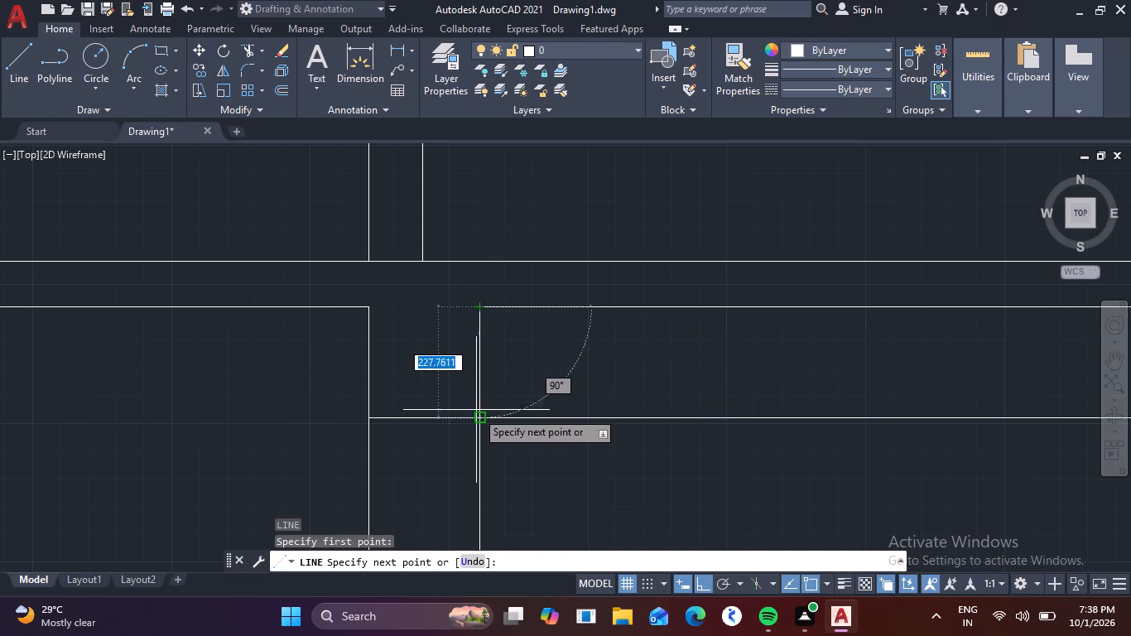
left_click(482, 416)
key("Escape")
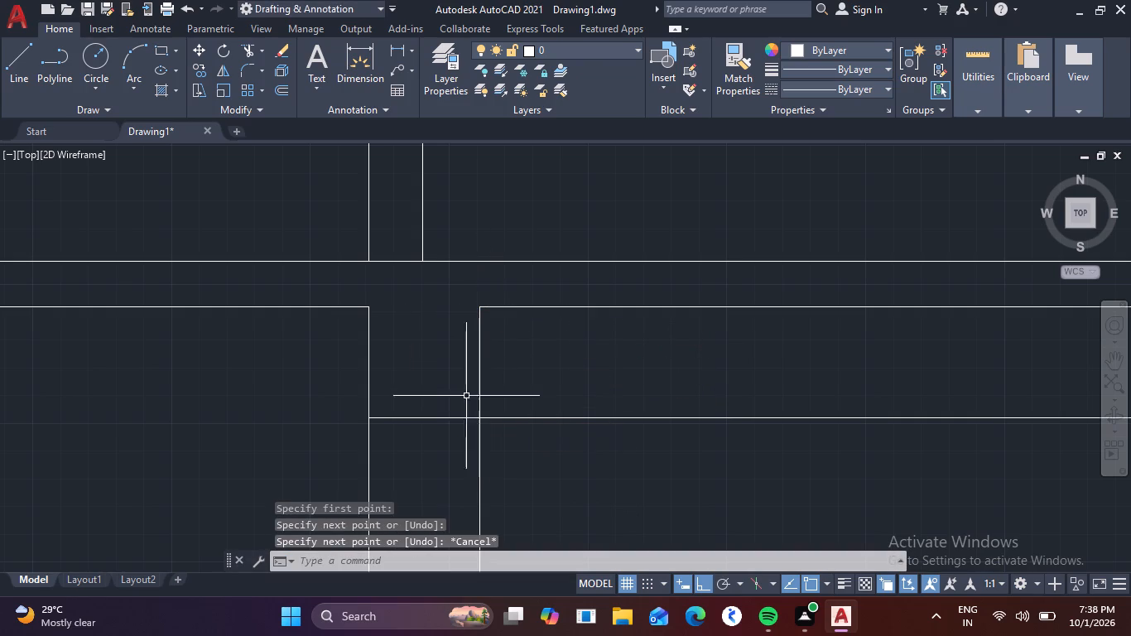
key("space")
left_click(369, 308)
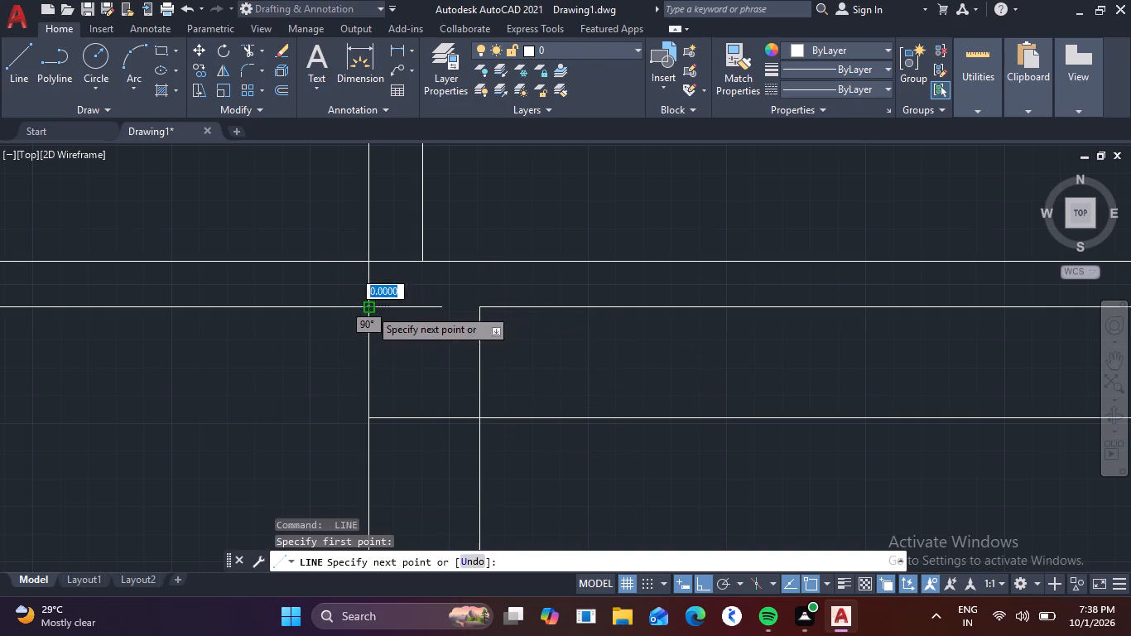
left_click(367, 418)
key("Escape")
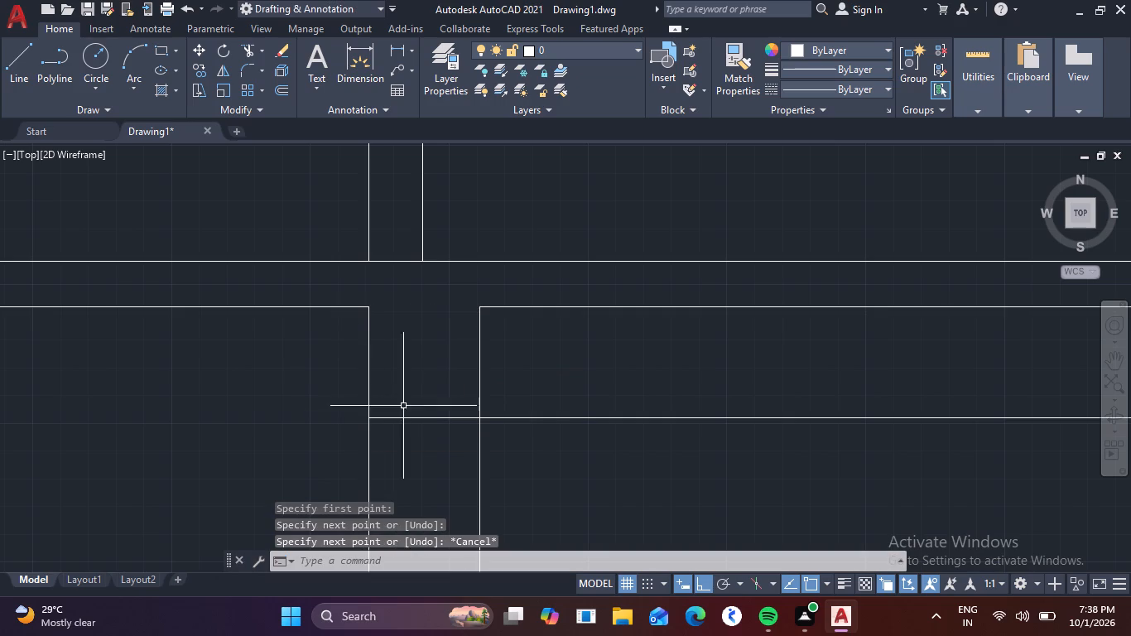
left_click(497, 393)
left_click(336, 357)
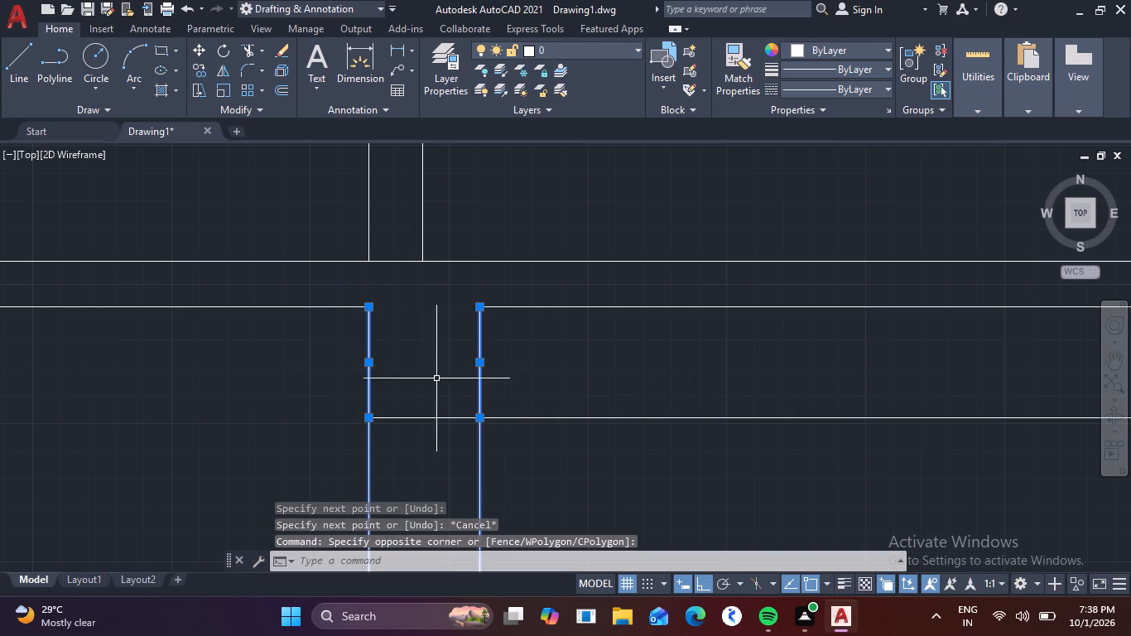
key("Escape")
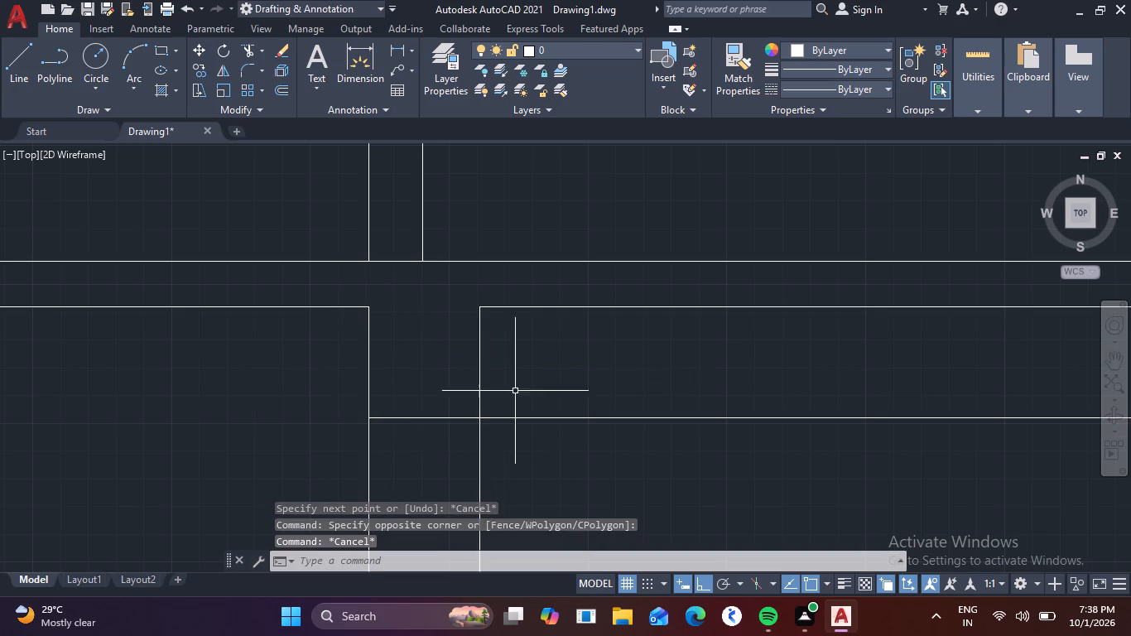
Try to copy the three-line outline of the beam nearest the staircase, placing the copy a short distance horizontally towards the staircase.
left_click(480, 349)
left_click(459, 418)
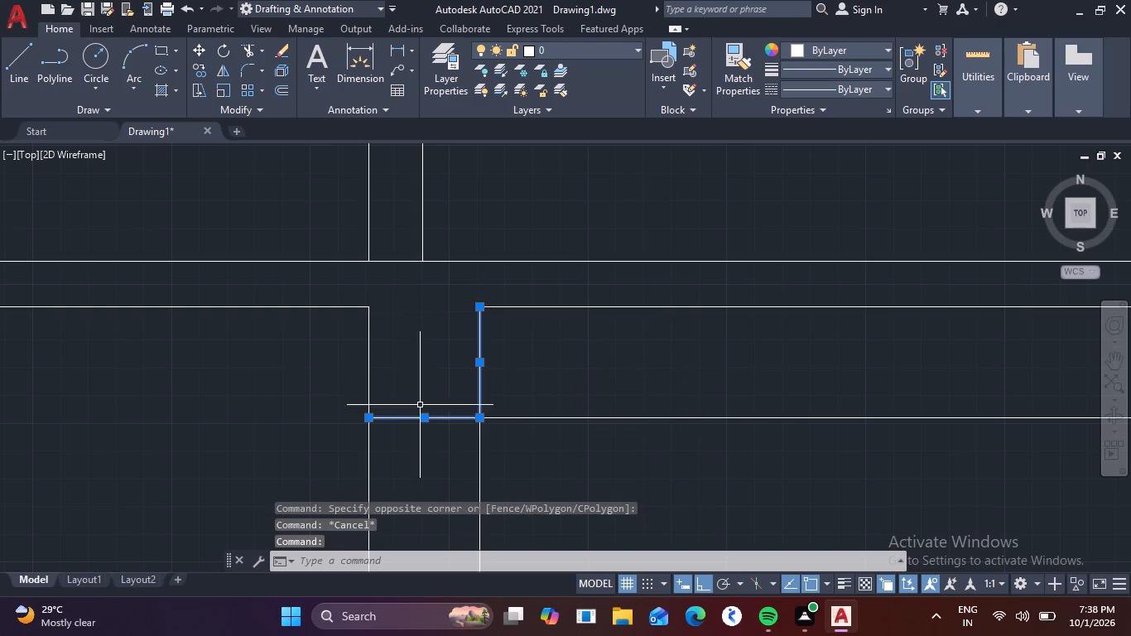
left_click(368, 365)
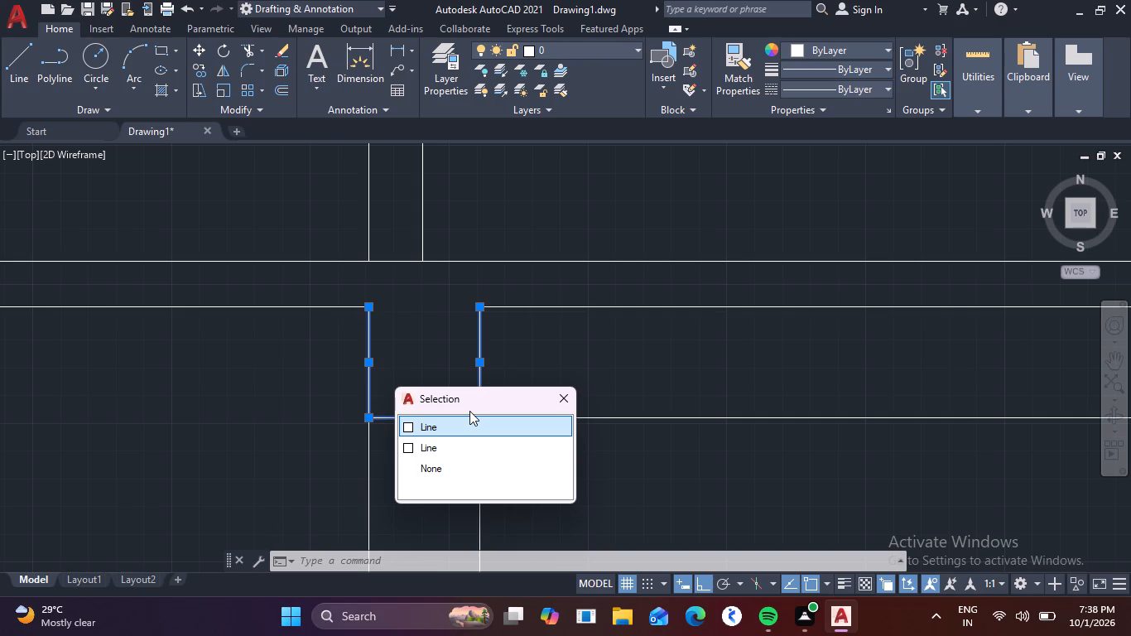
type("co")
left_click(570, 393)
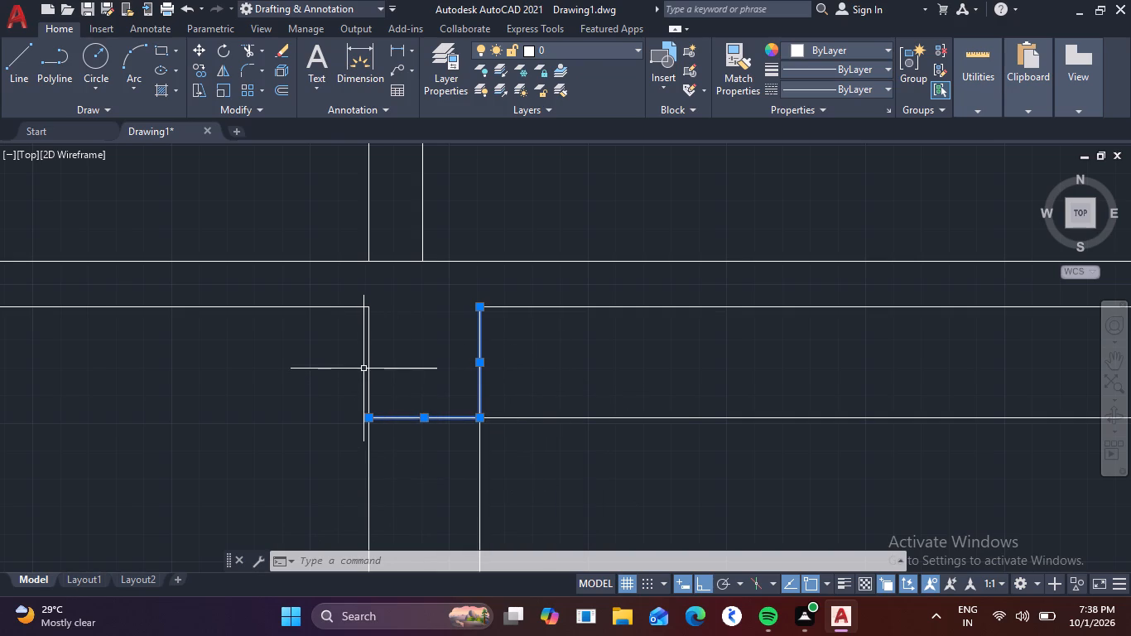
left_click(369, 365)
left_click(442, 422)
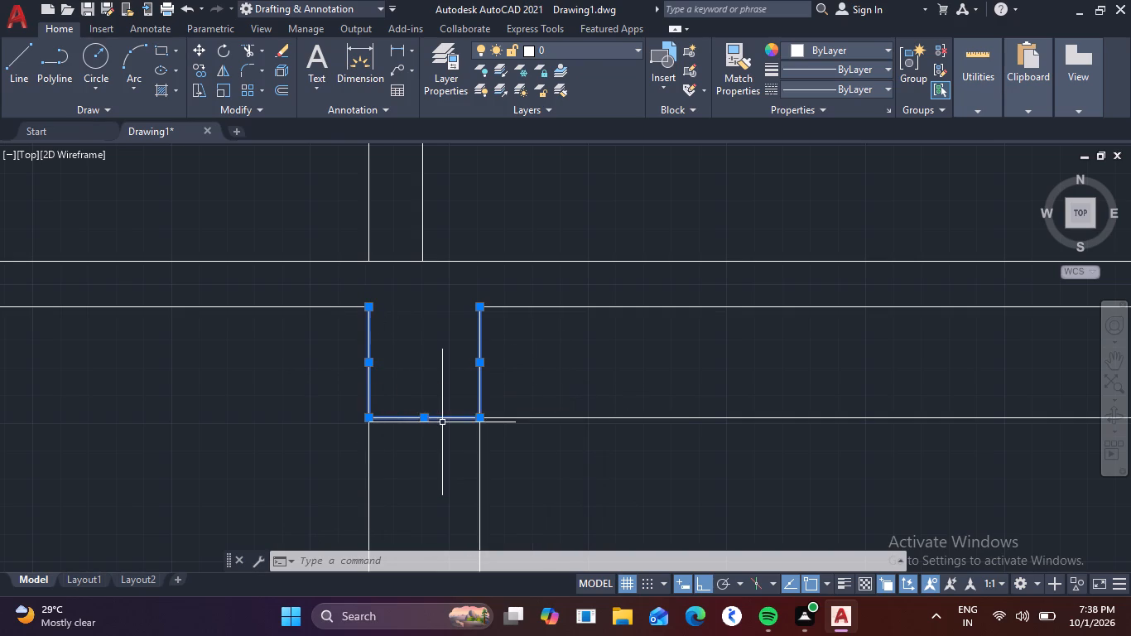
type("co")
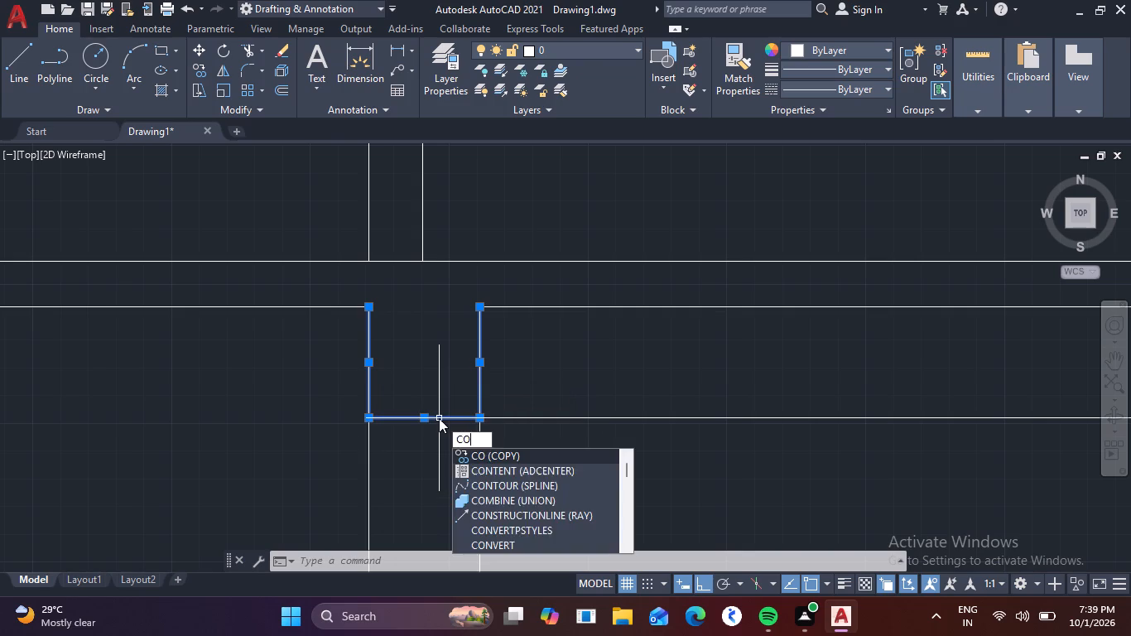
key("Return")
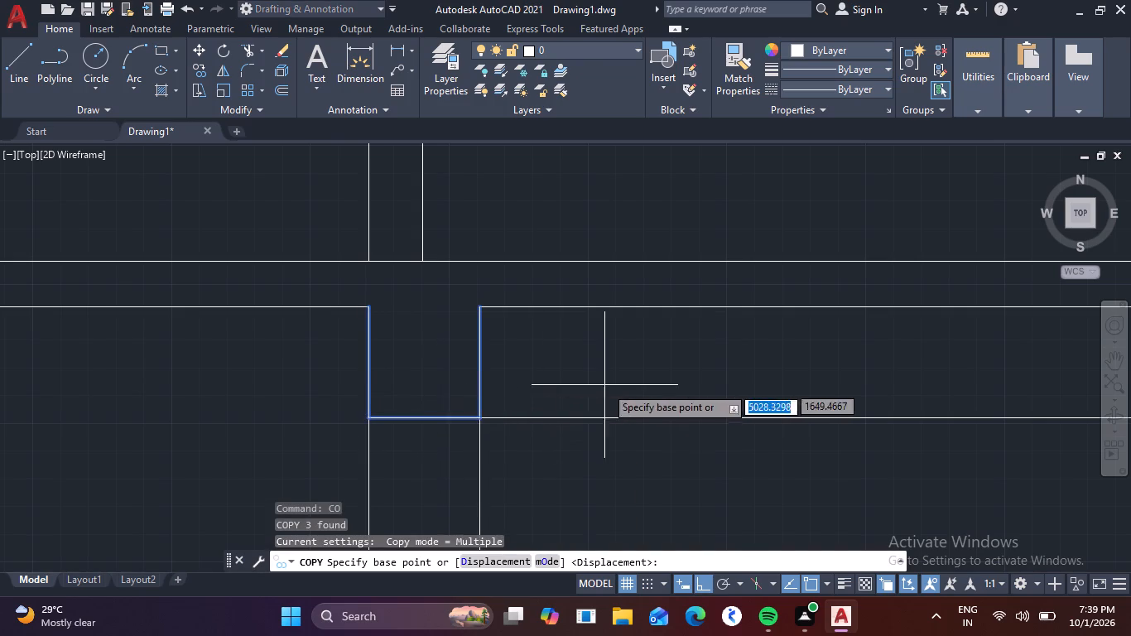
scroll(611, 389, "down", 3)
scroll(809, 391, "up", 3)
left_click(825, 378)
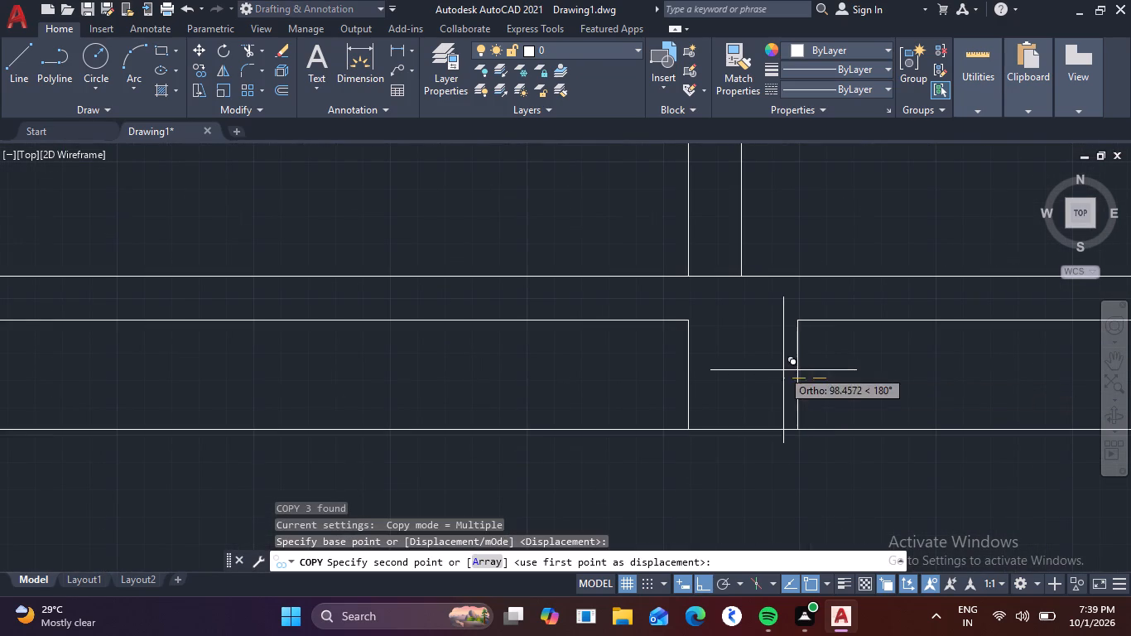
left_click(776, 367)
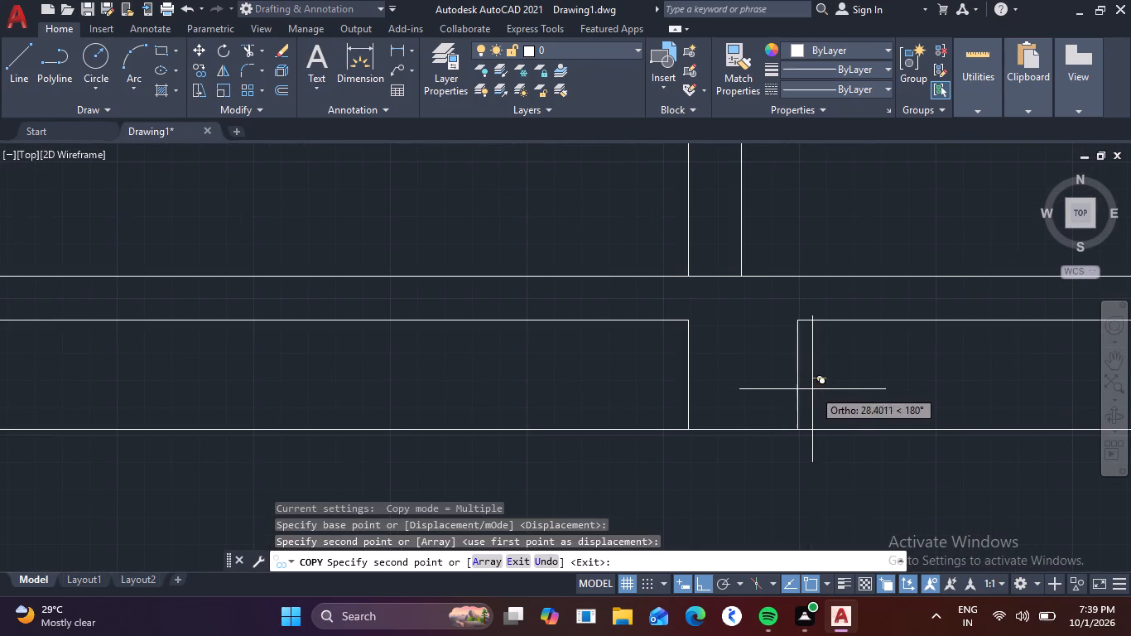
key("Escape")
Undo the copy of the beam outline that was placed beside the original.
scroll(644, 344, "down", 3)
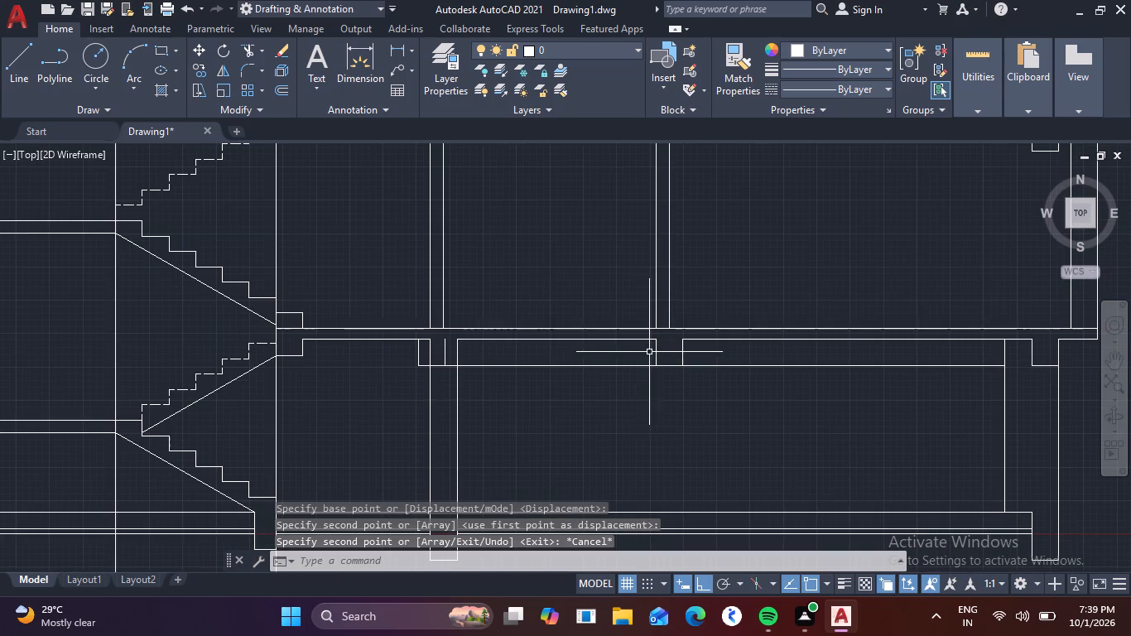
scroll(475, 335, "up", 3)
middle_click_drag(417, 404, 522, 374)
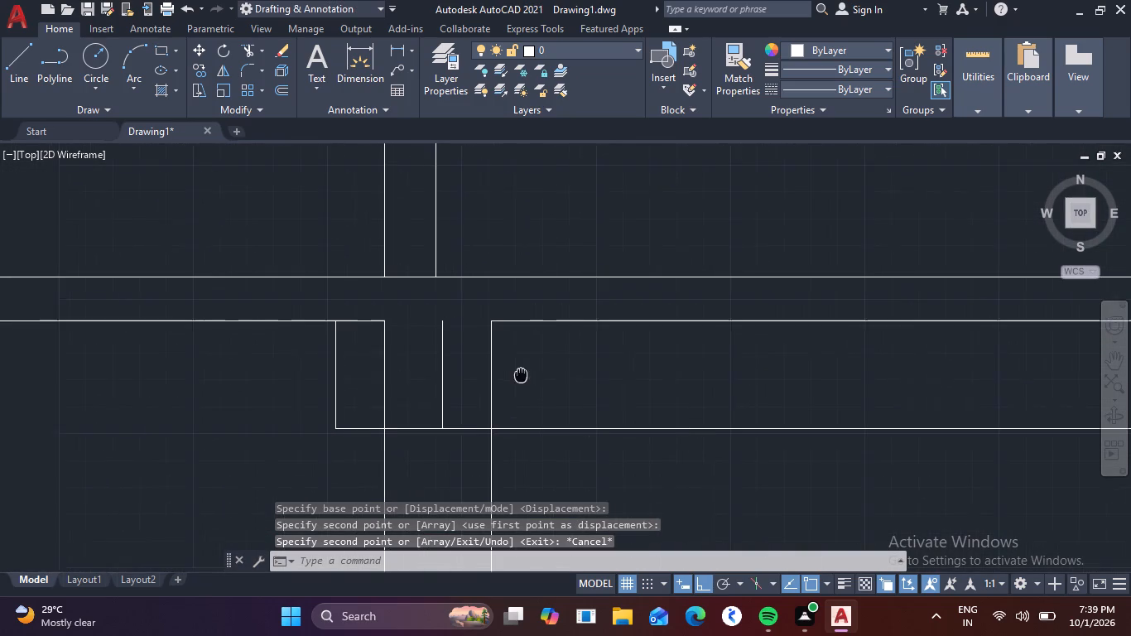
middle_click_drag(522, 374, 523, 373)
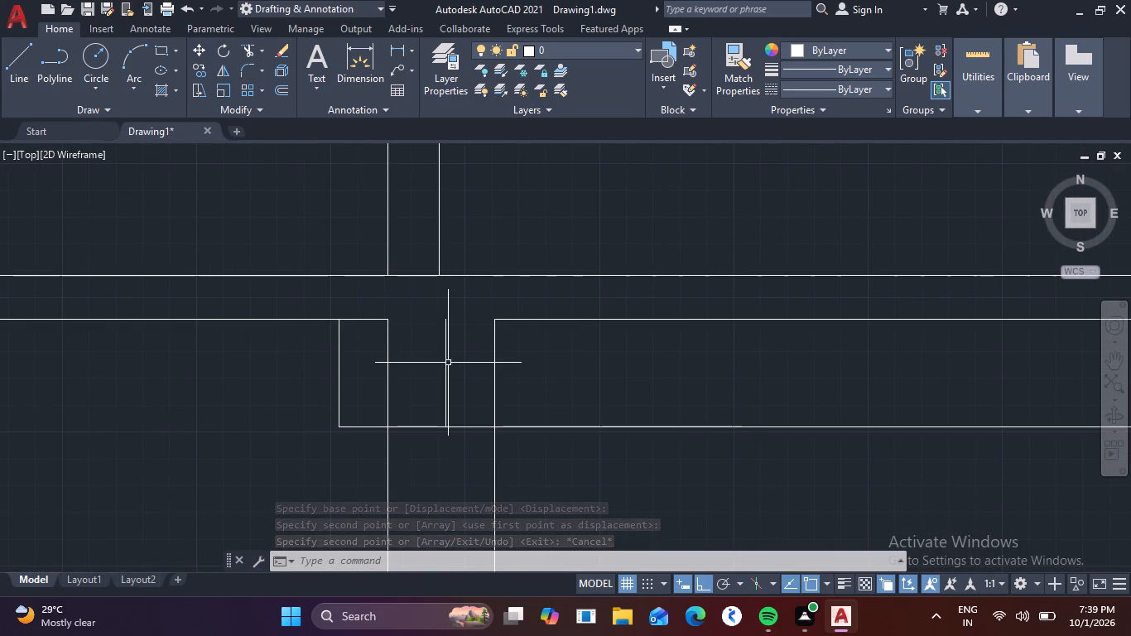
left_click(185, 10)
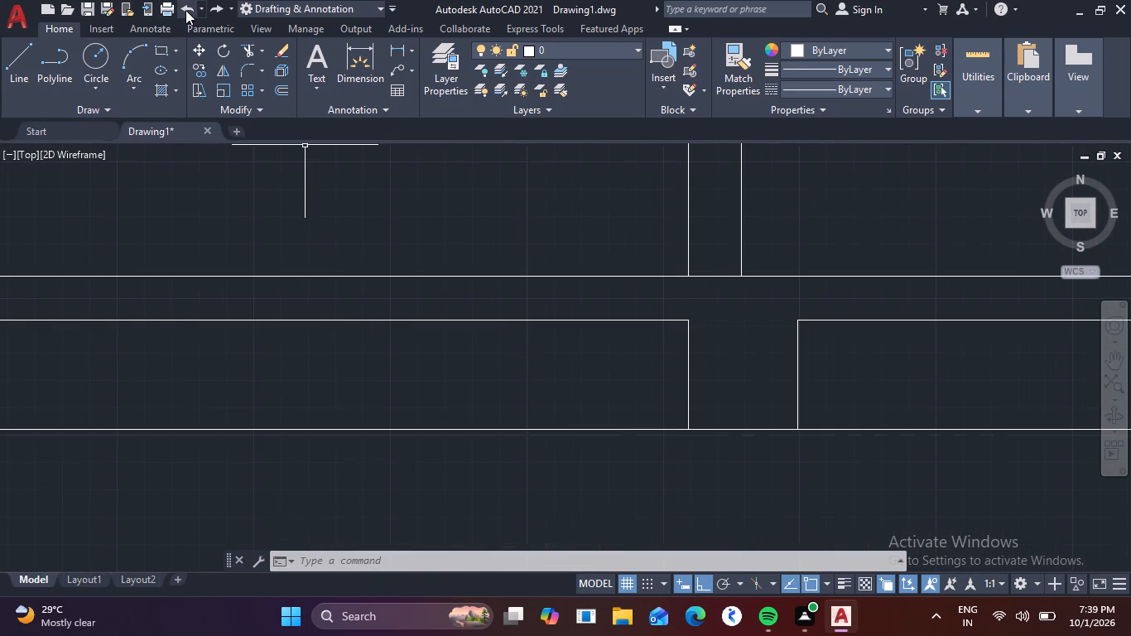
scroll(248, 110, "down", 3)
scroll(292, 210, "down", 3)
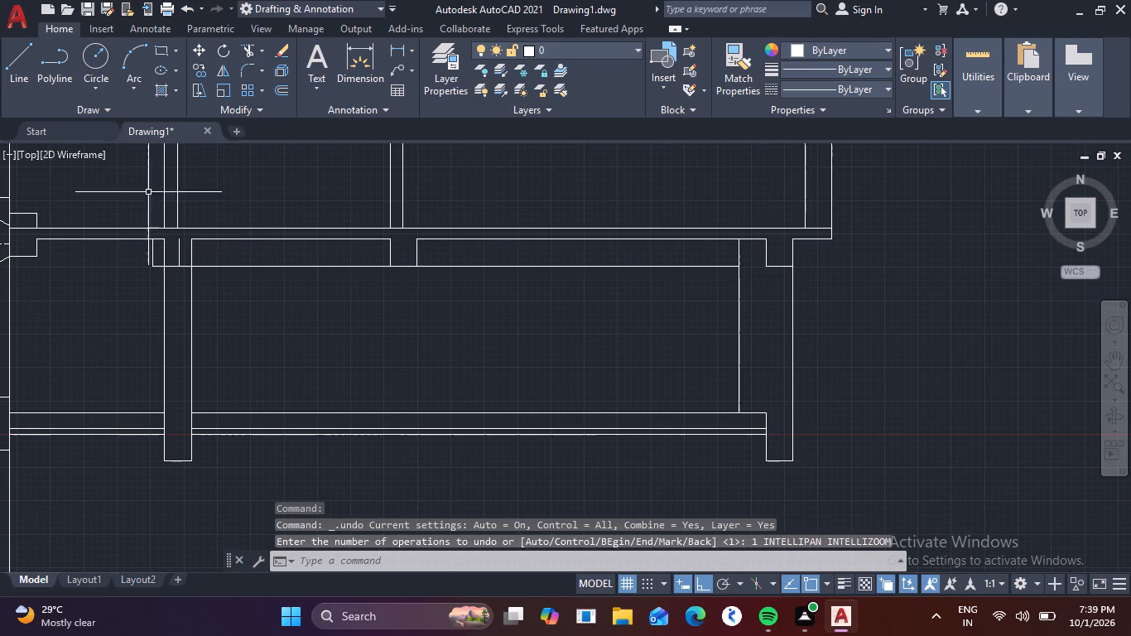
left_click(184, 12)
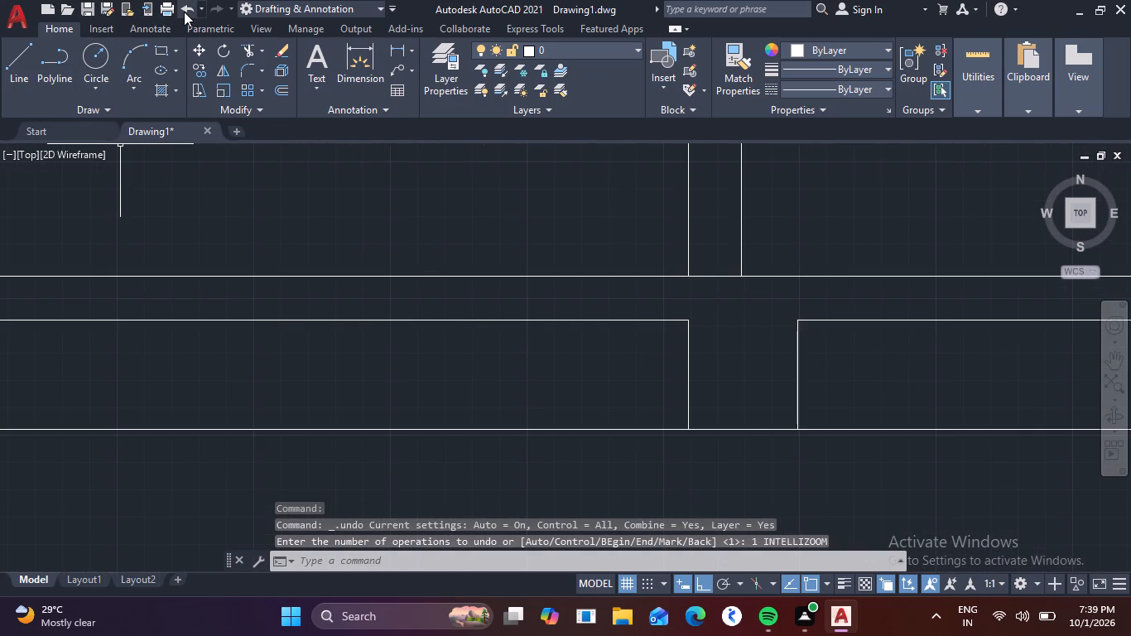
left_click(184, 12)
Copy the two-line outline of the small beam at the staircase edge straight up about 2012 mm to the underside of the next floor's slab.
scroll(303, 296, "down", 3)
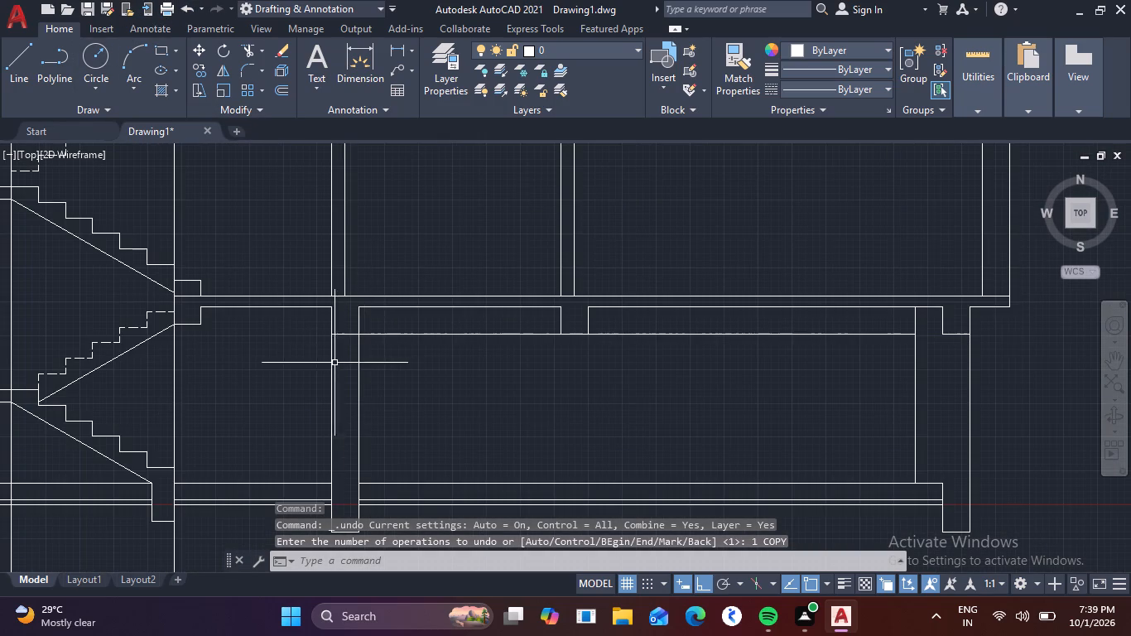
scroll(327, 340, "up", 3)
scroll(421, 287, "down", 3)
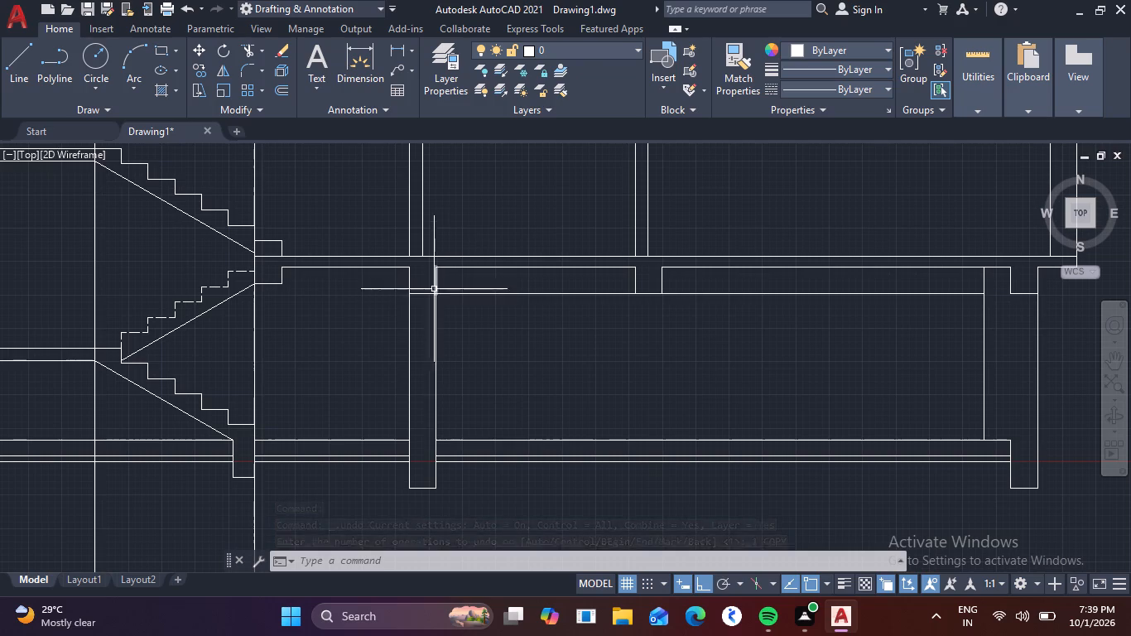
scroll(442, 281, "down", 1)
middle_click_drag(540, 238, 522, 304)
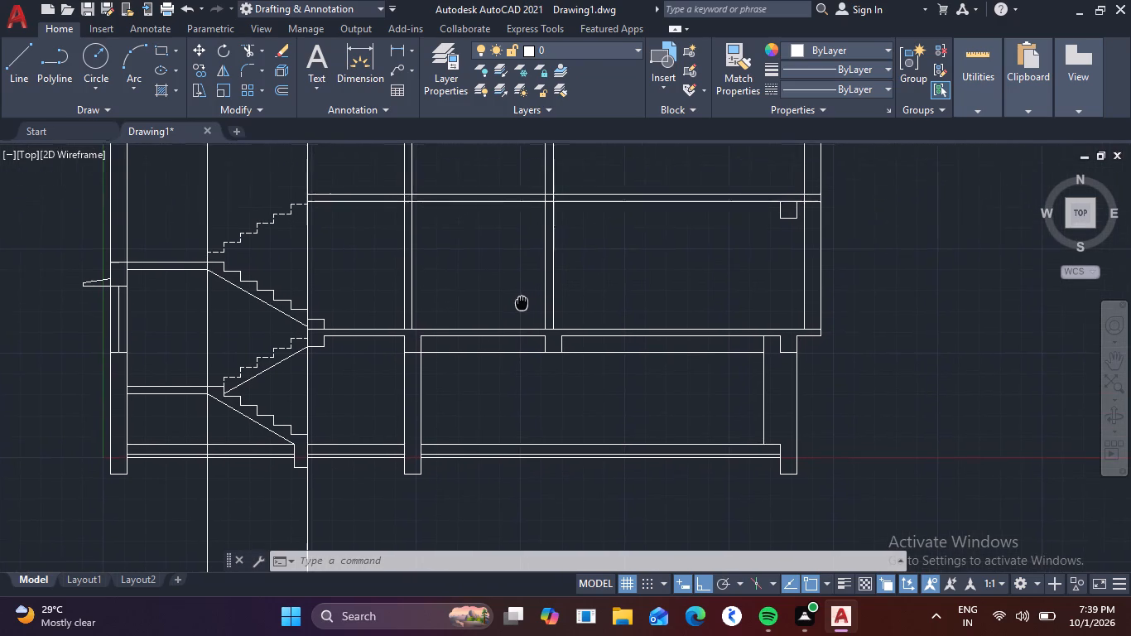
middle_click_drag(522, 304, 549, 322)
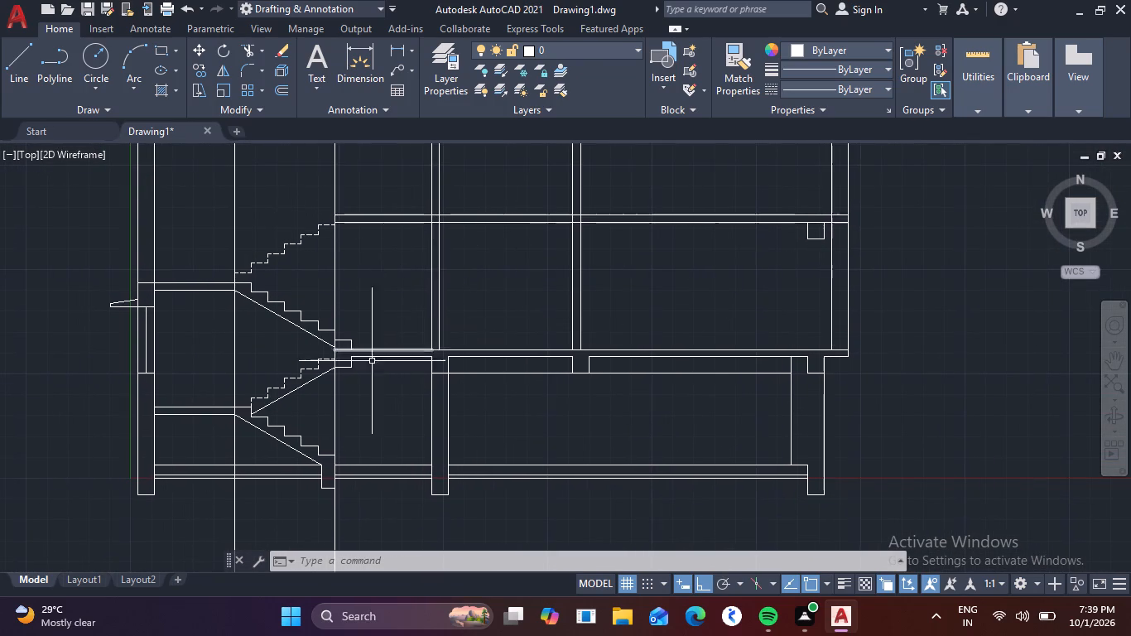
scroll(369, 365, "up", 3)
left_click(292, 384)
left_click(276, 369)
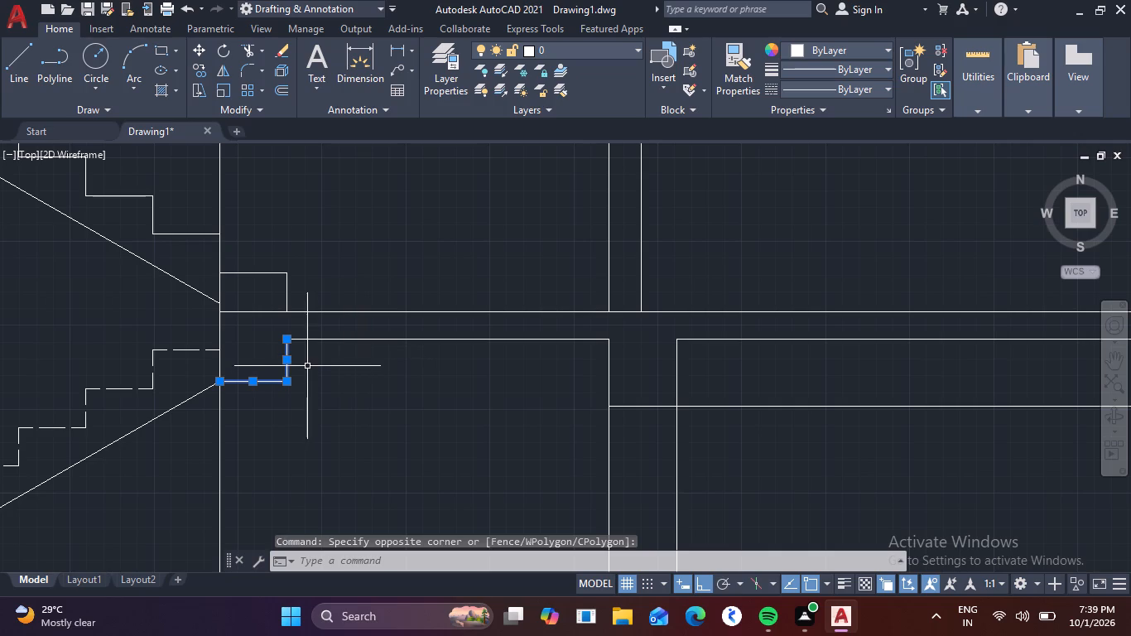
key("c")
key("o")
key("space")
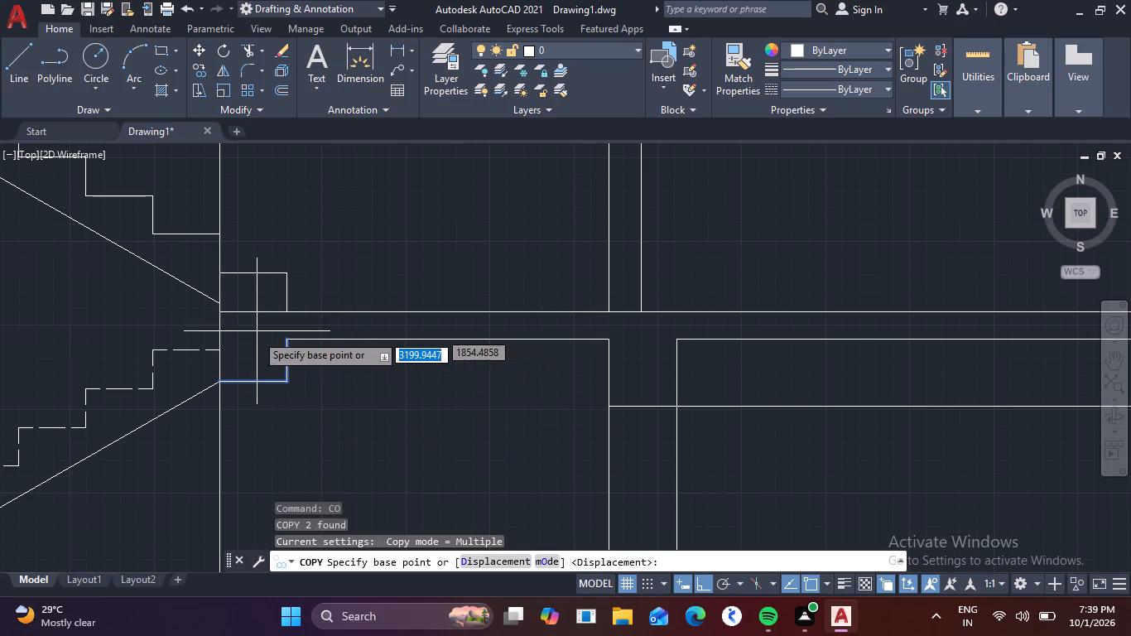
left_click(288, 337)
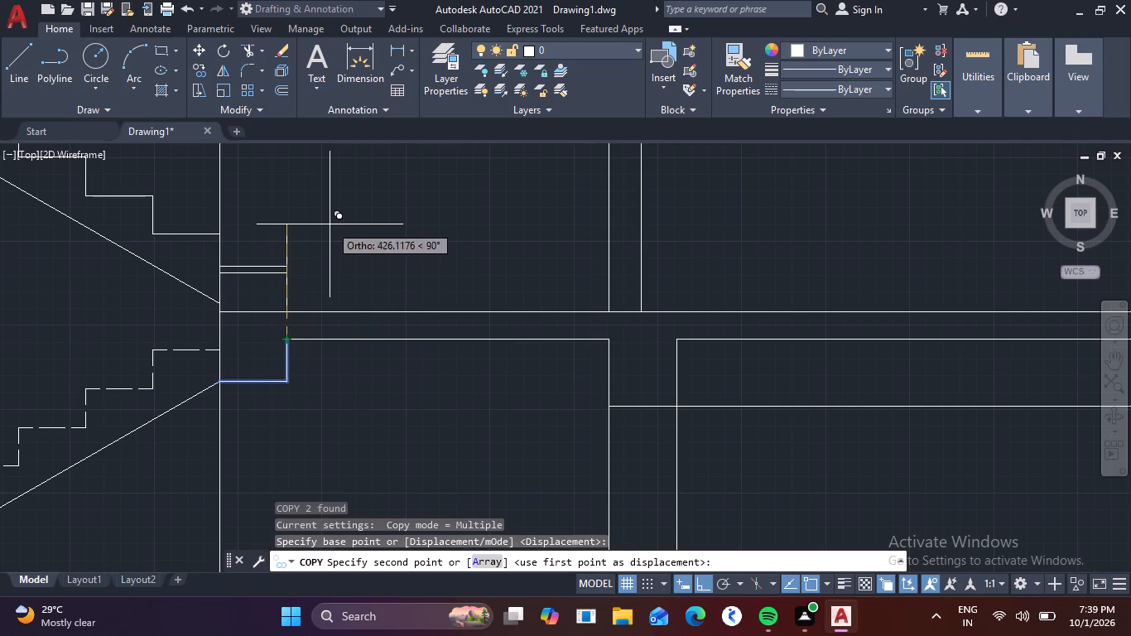
middle_click_drag(330, 220, 317, 464)
scroll(330, 220, "down", 1)
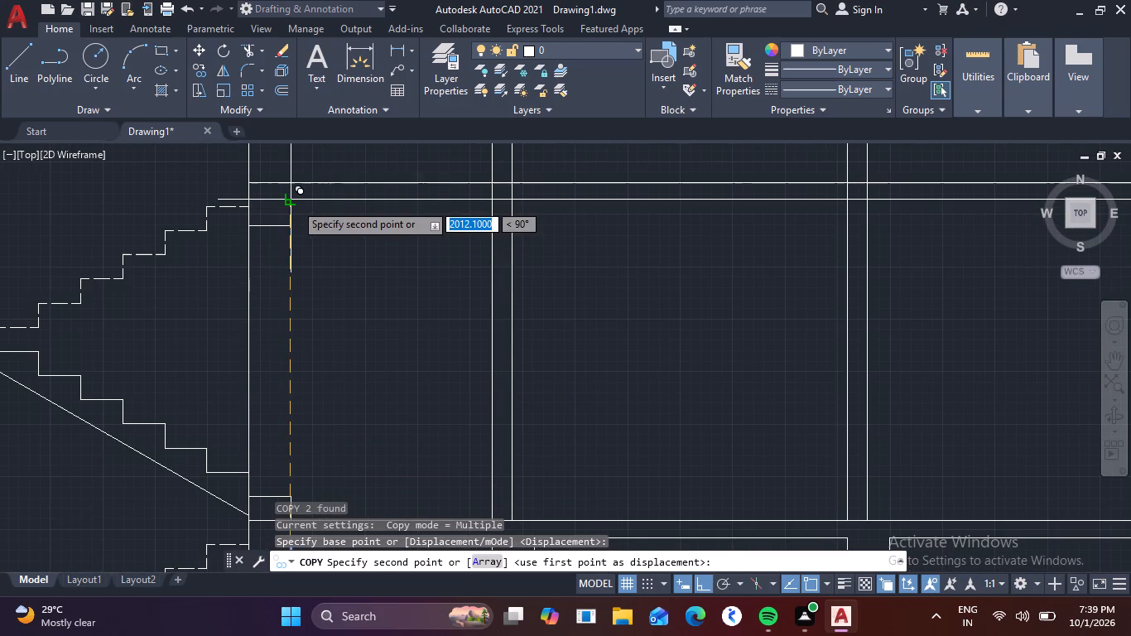
left_click(295, 203)
key("Escape")
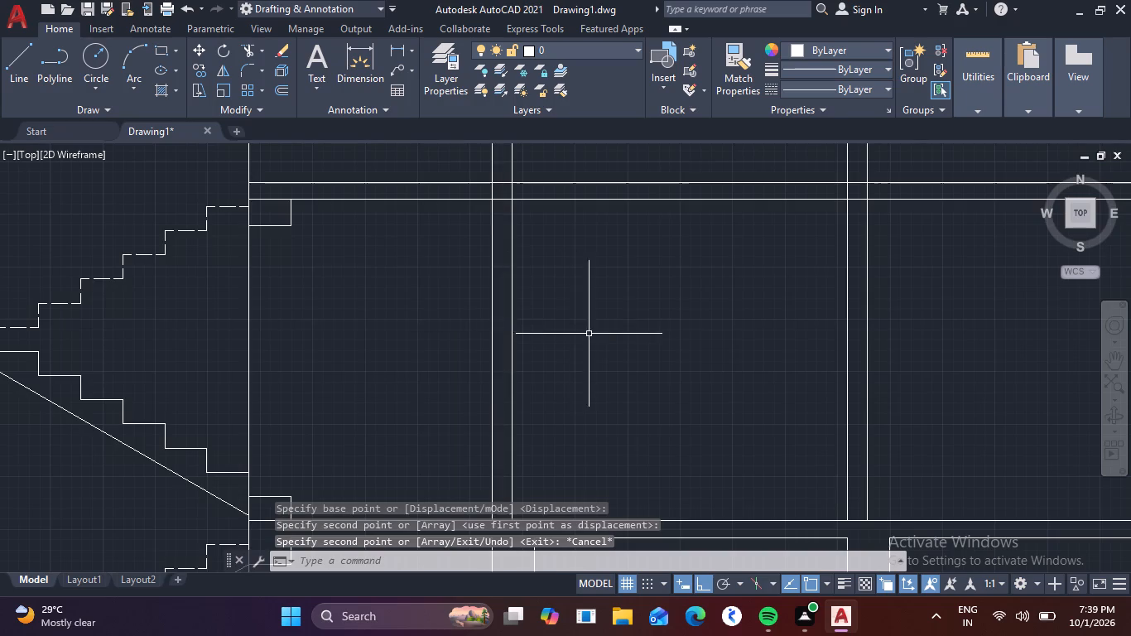
Copy the three-line outline of the beam above the inner footing straight up about 2012 mm to the underside of the next floor's slab.
scroll(590, 337, "down", 1)
middle_click_drag(585, 342, 488, 201)
scroll(490, 383, "up", 2)
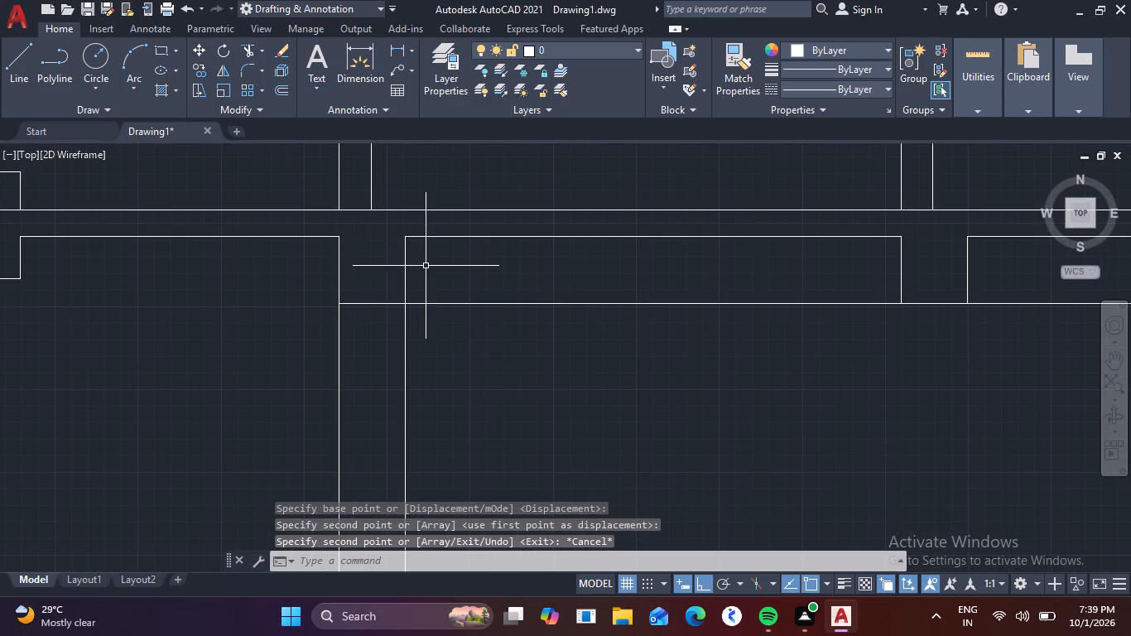
left_click(405, 267)
left_click(376, 301)
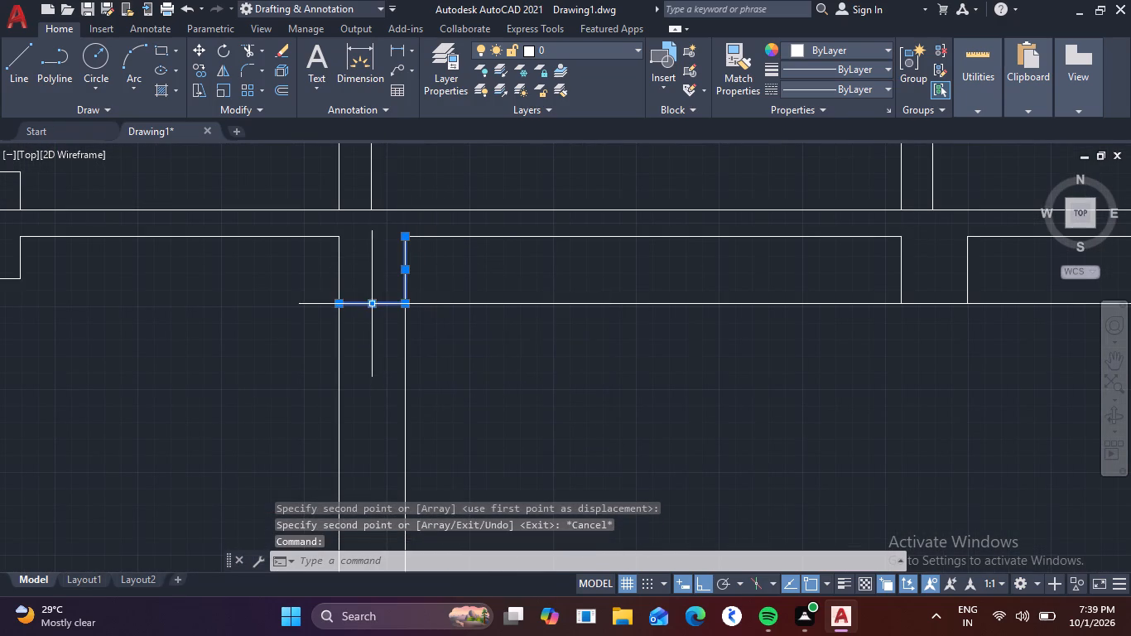
left_click(340, 270)
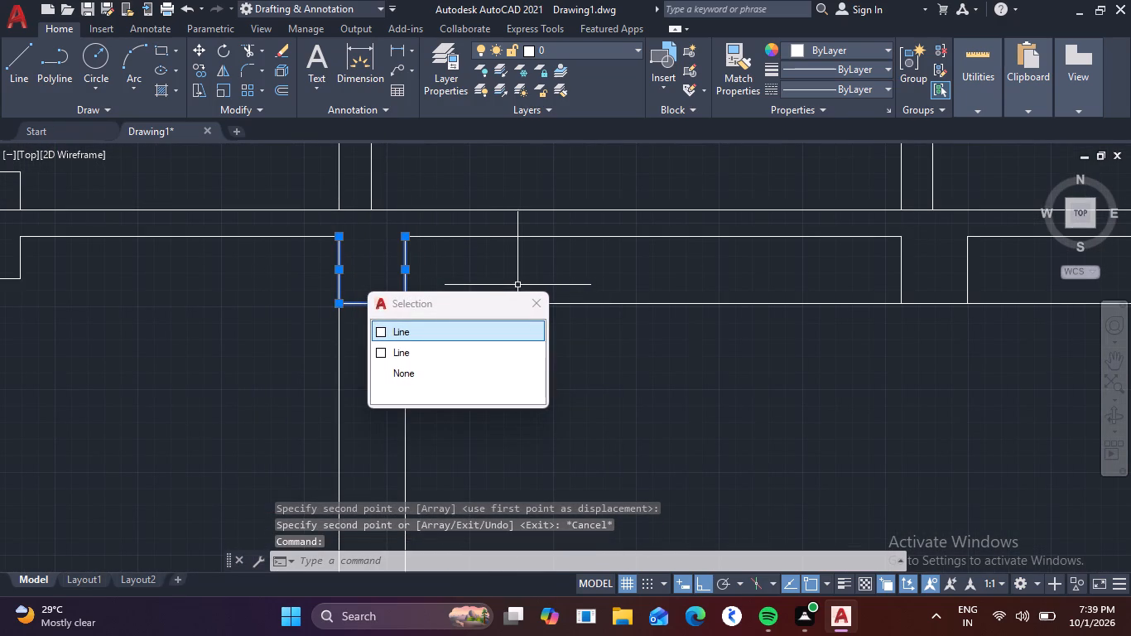
key("c")
key("o")
key("space")
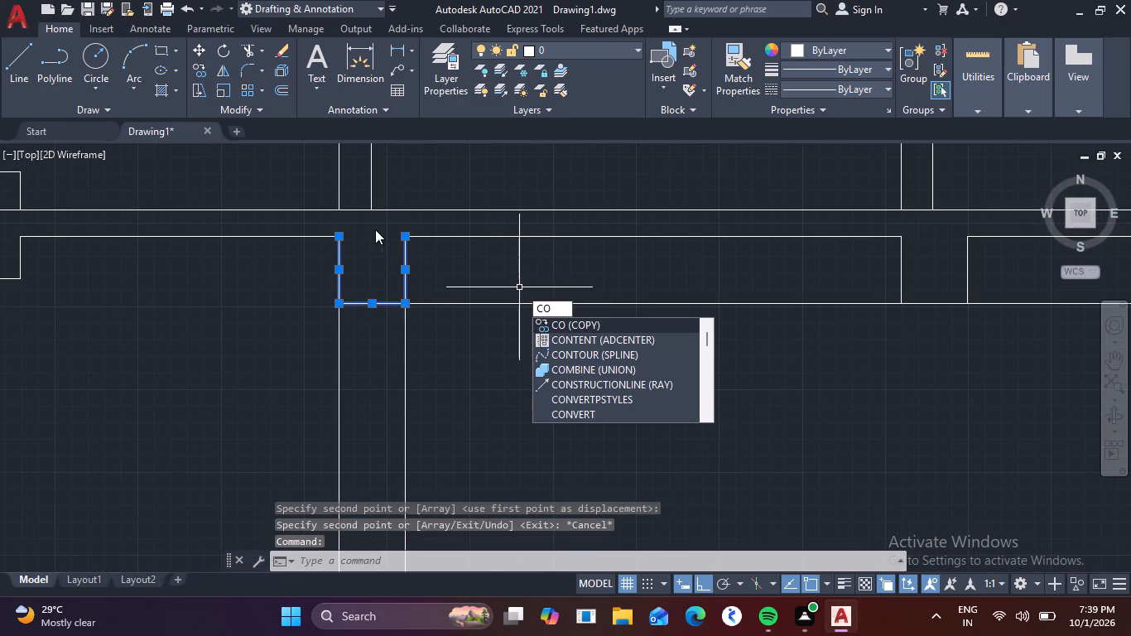
key("space")
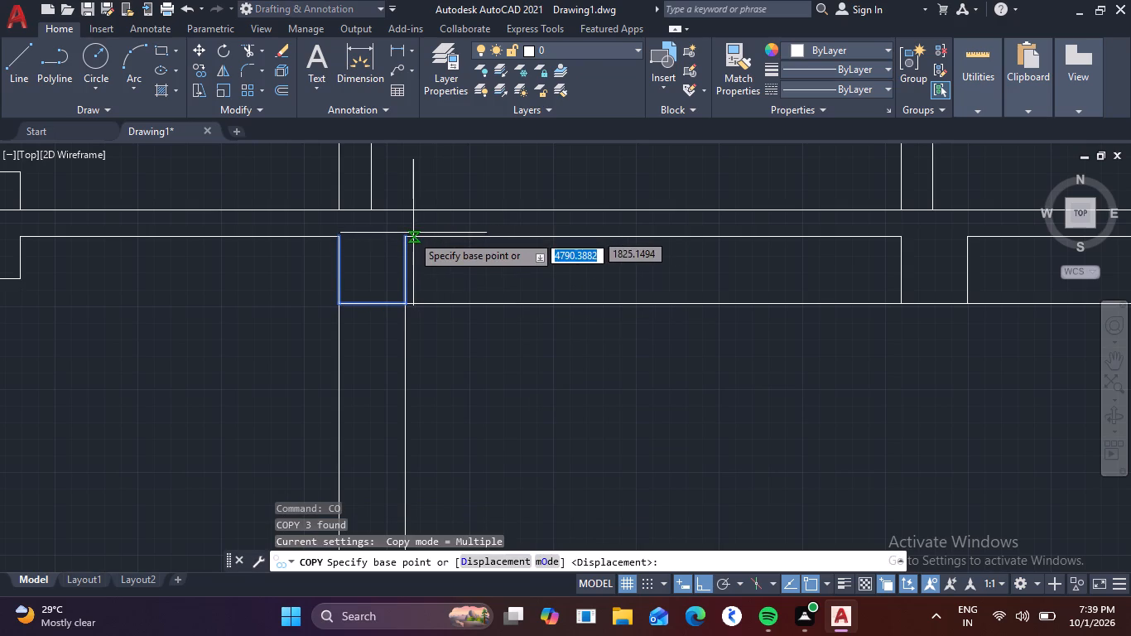
left_click(406, 236)
middle_click_drag(425, 164, 373, 423)
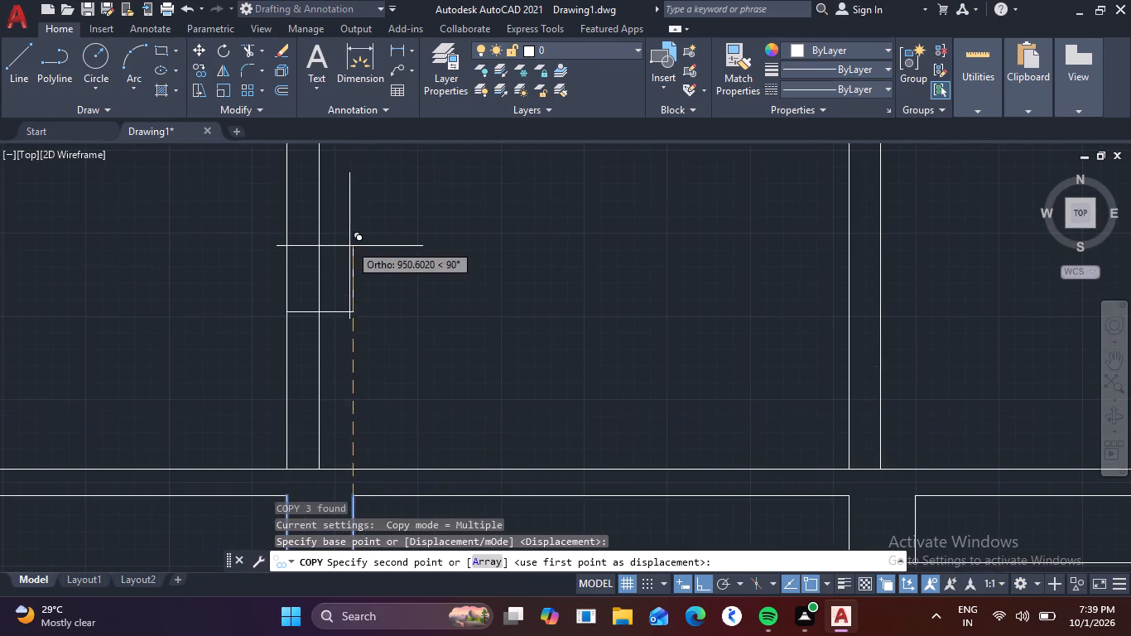
middle_click_drag(351, 253, 292, 540)
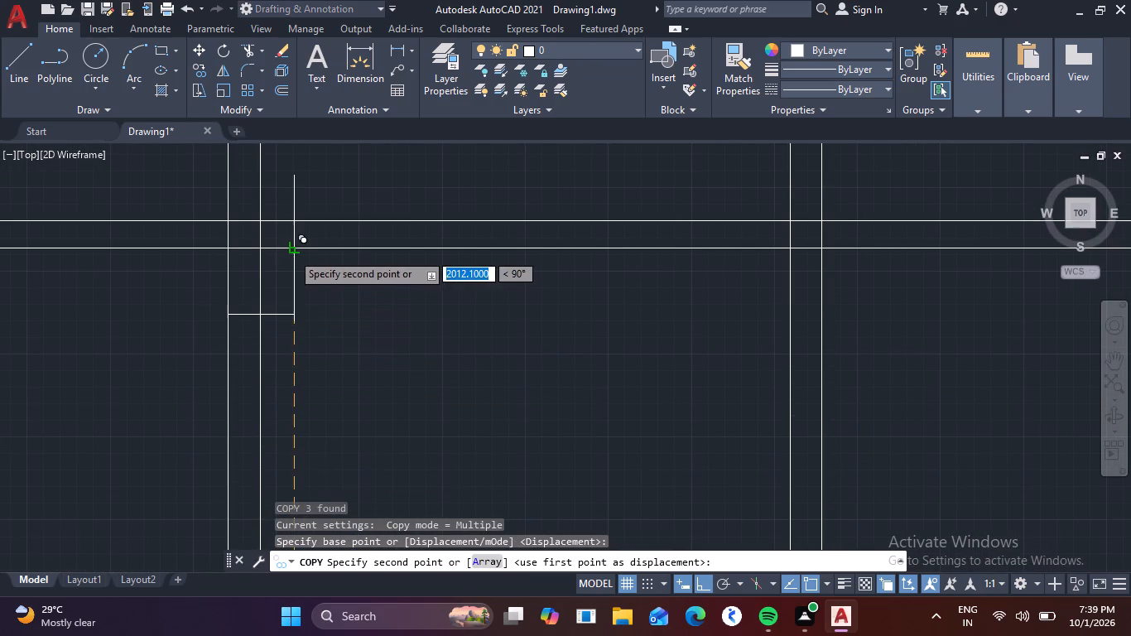
left_click(295, 249)
key("Escape")
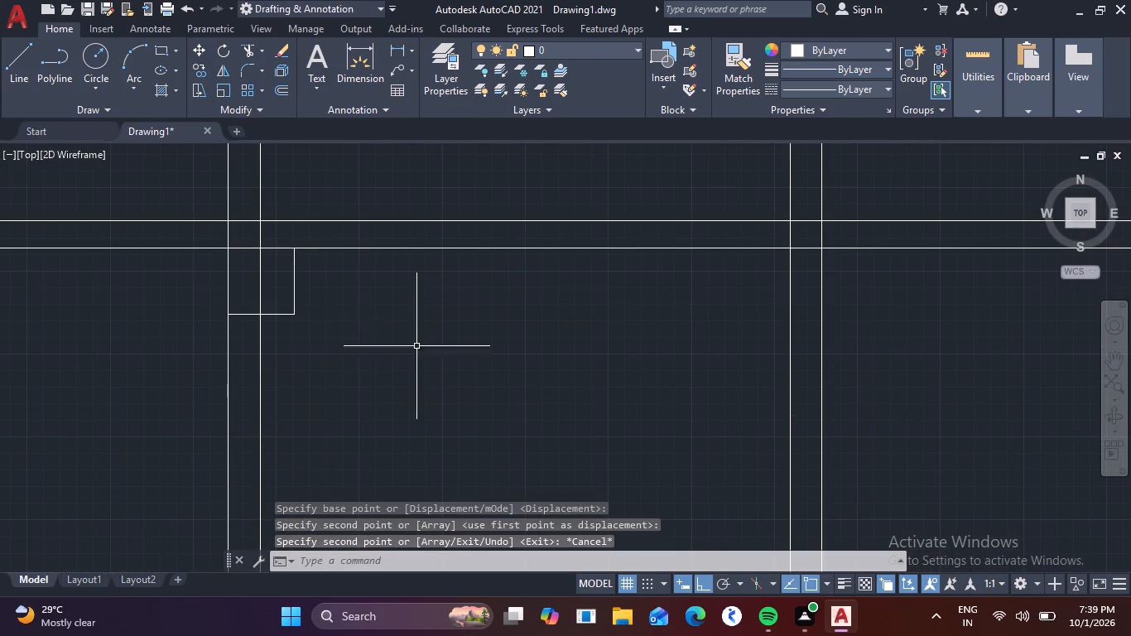
Copy the three-line outline of the beam under the middle partition wall straight up about 2012 mm to the underside of the next floor's slab.
middle_click_drag(447, 355, 334, 273)
scroll(315, 256, "down", 4)
scroll(416, 354, "up", 4)
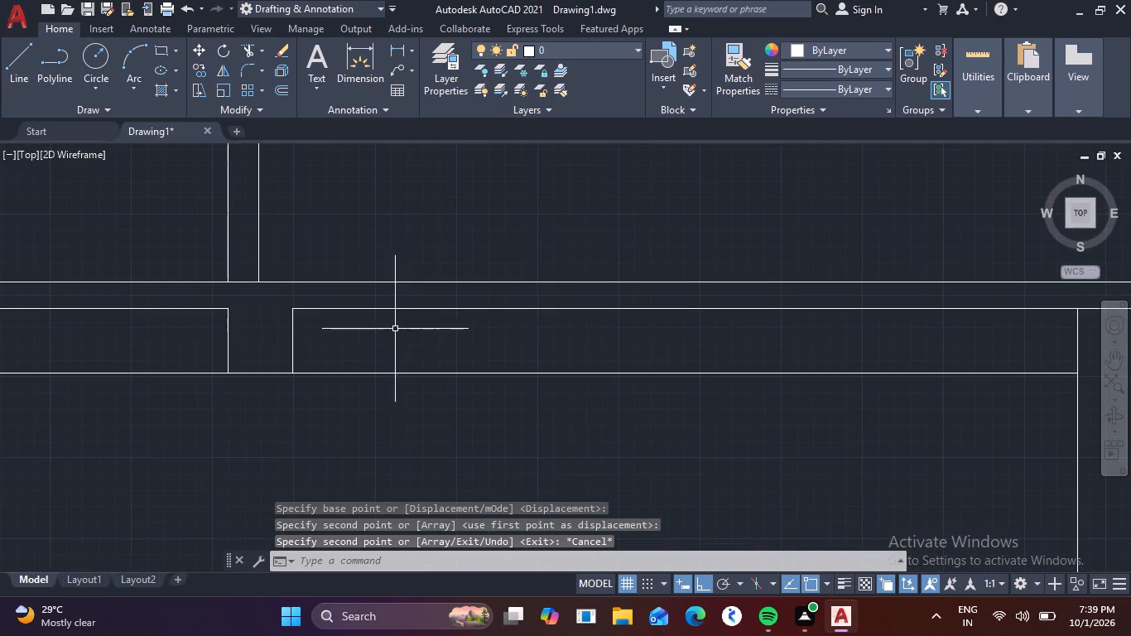
left_click(311, 345)
left_click(270, 334)
left_click(248, 340)
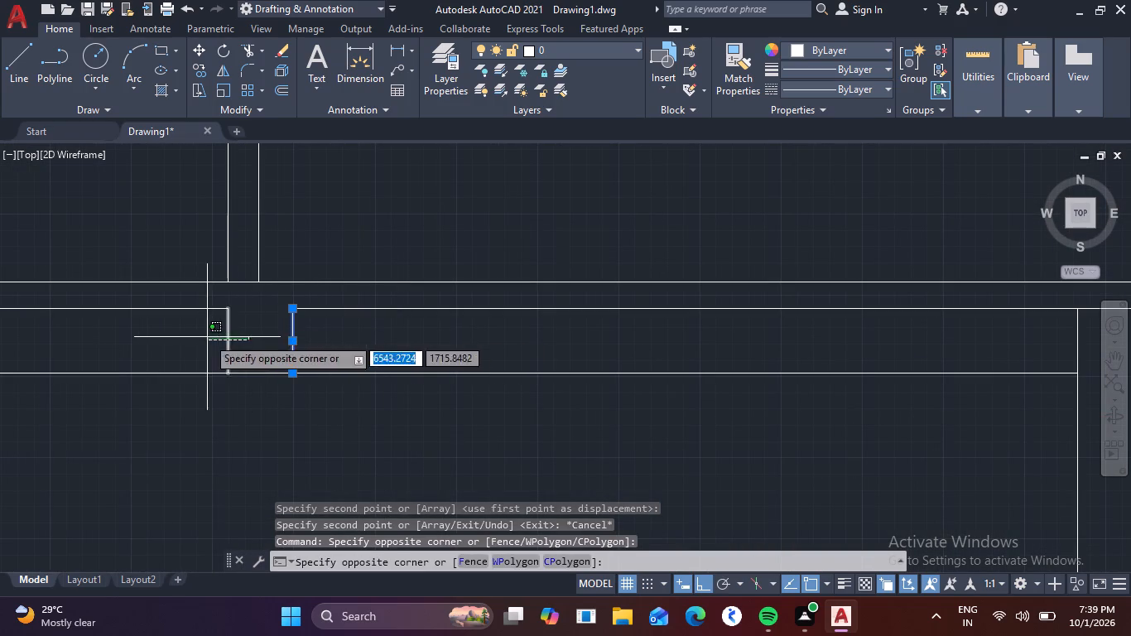
left_click(207, 337)
left_click(252, 373)
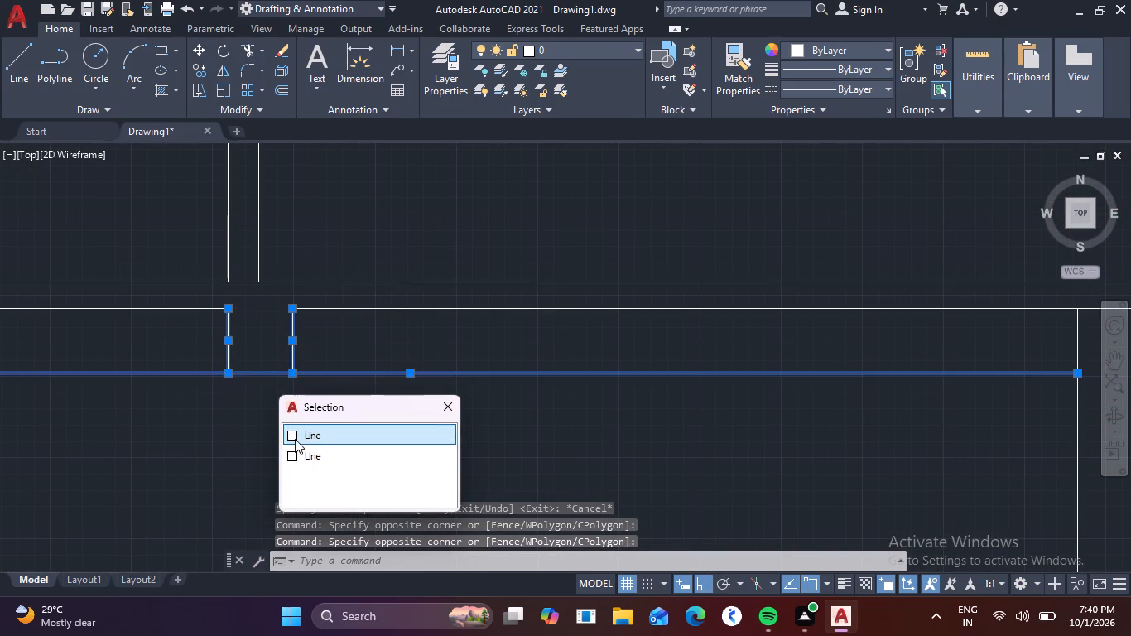
left_click(299, 450)
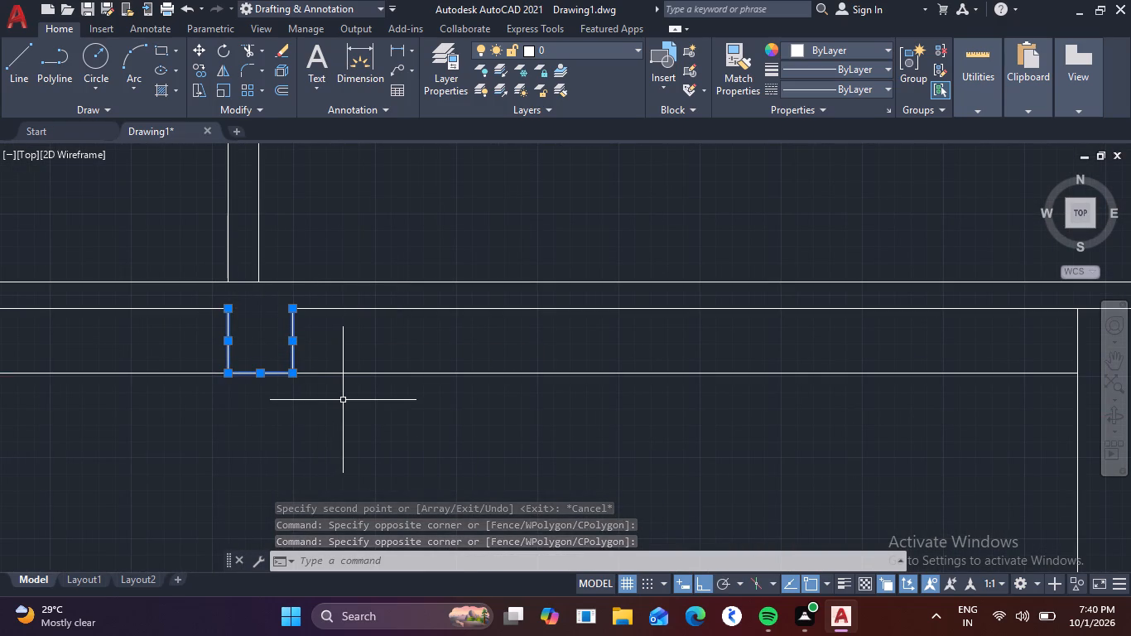
key("c")
key("o")
key("space")
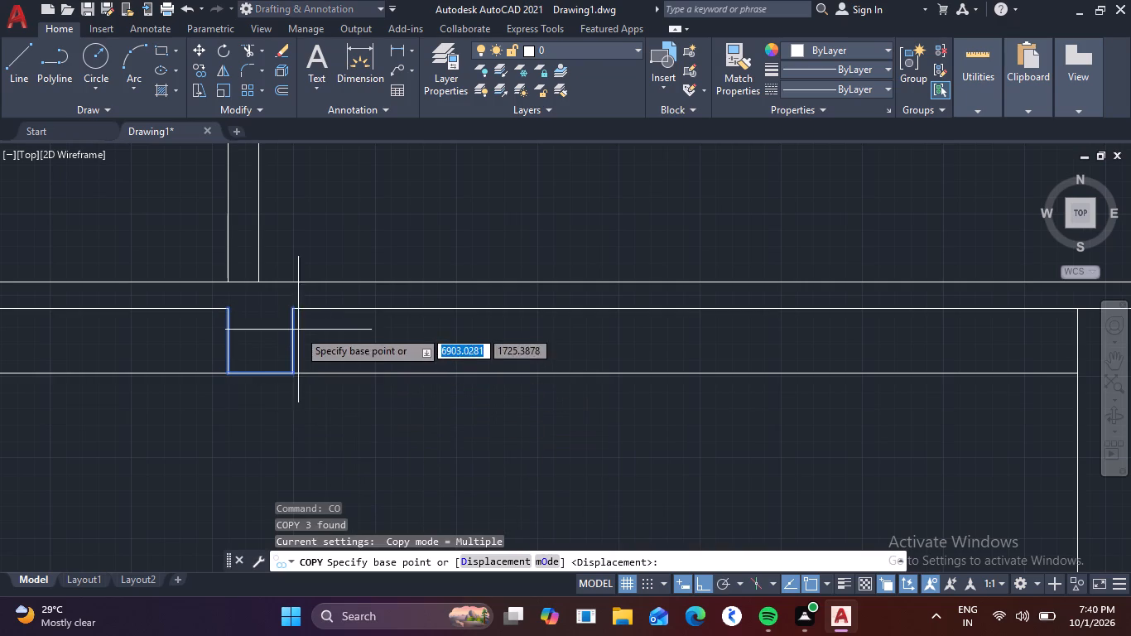
left_click(289, 310)
middle_click_drag(339, 204, 294, 532)
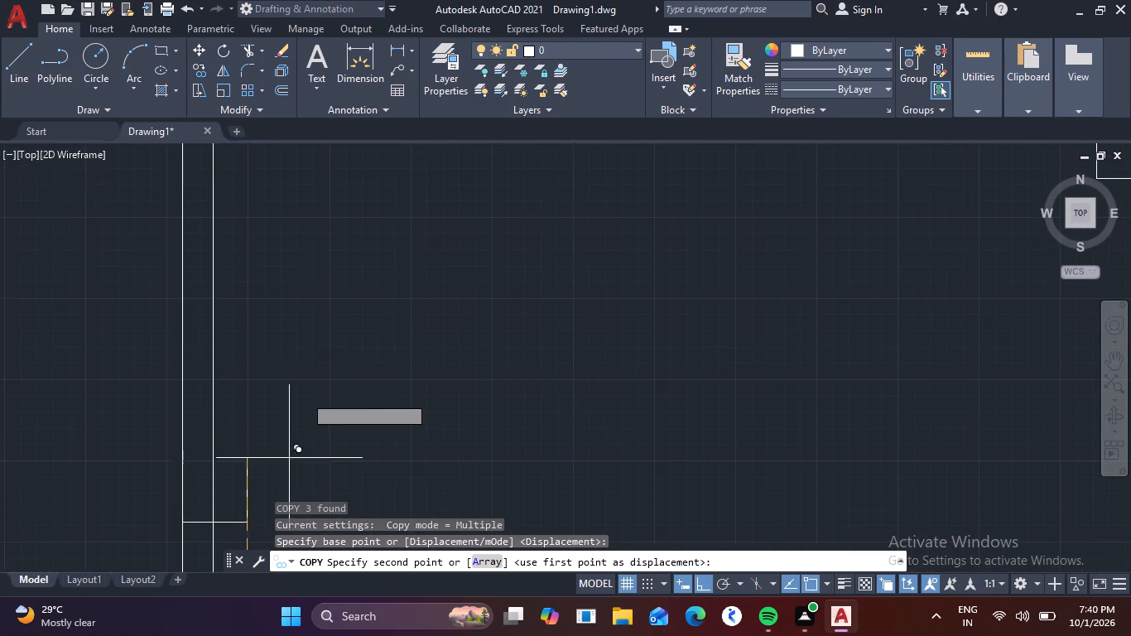
middle_click_drag(320, 359, 213, 635)
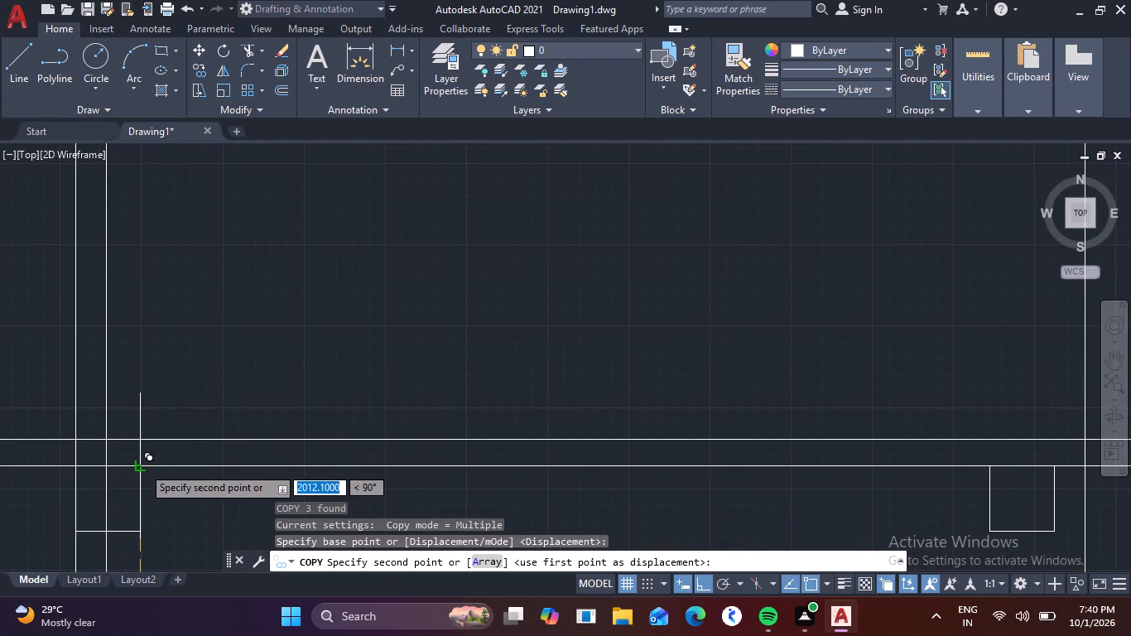
left_click(142, 466)
key("Escape")
Trim the slab underside and both wall lines crossing the copied beam and slab at the middle partition wall.
middle_click_drag(209, 518, 259, 470)
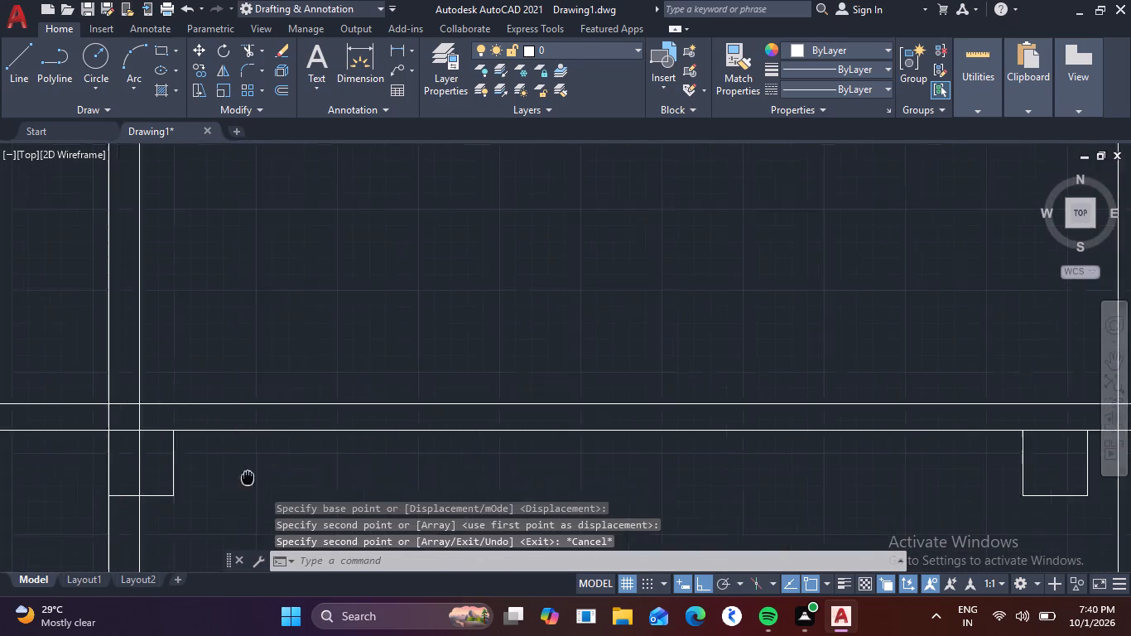
middle_click_drag(259, 470, 611, 405)
key("t")
key("r")
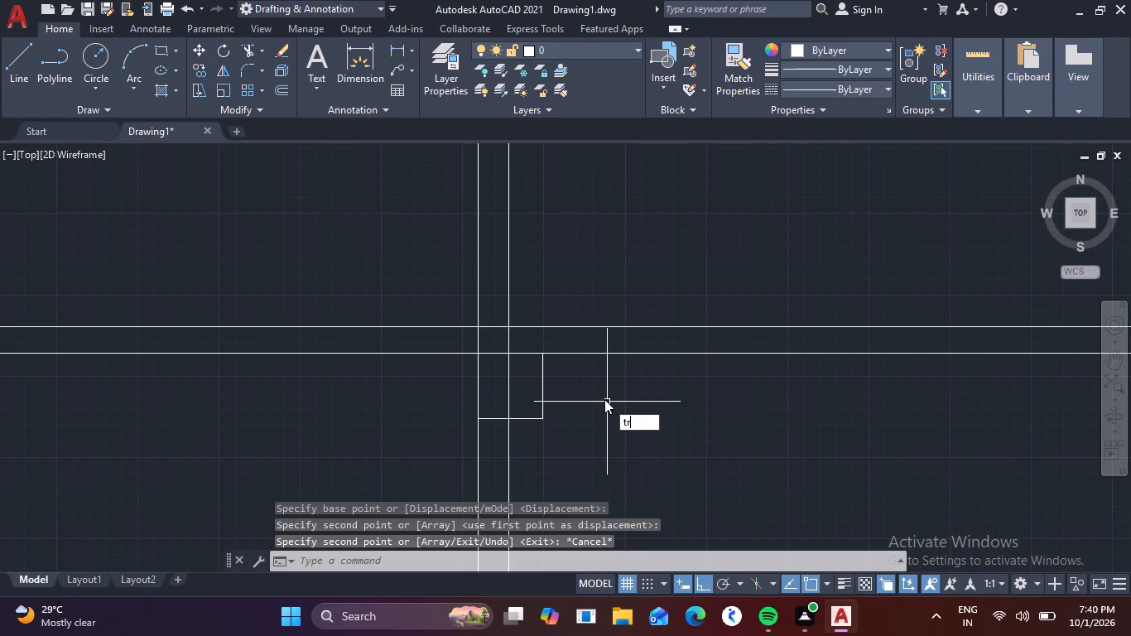
key("space")
left_click(519, 350)
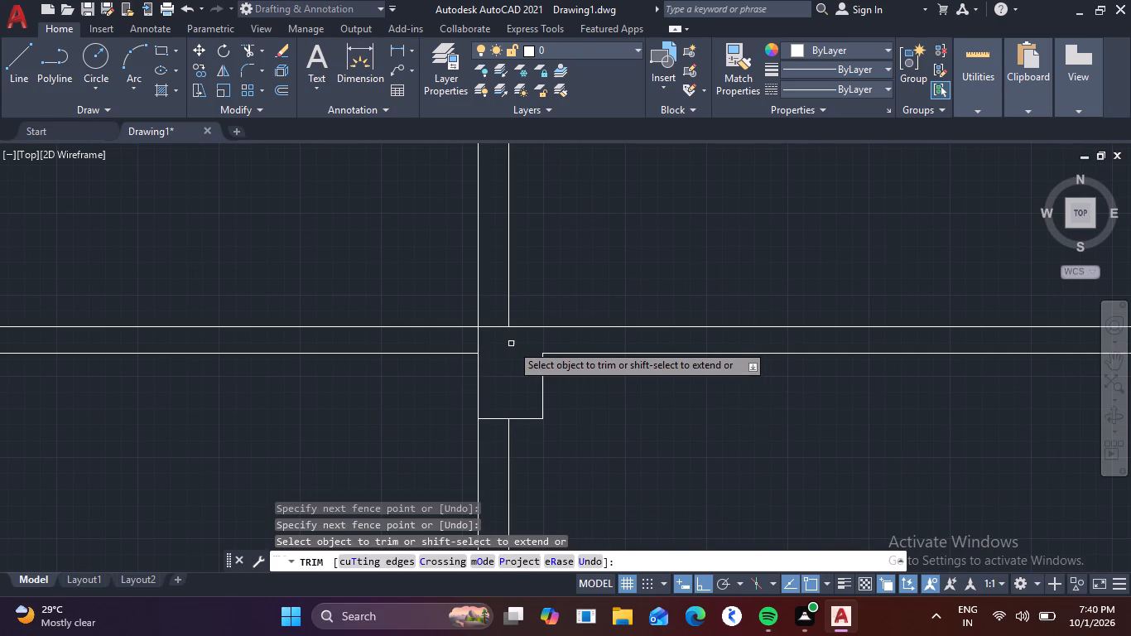
left_click(479, 340)
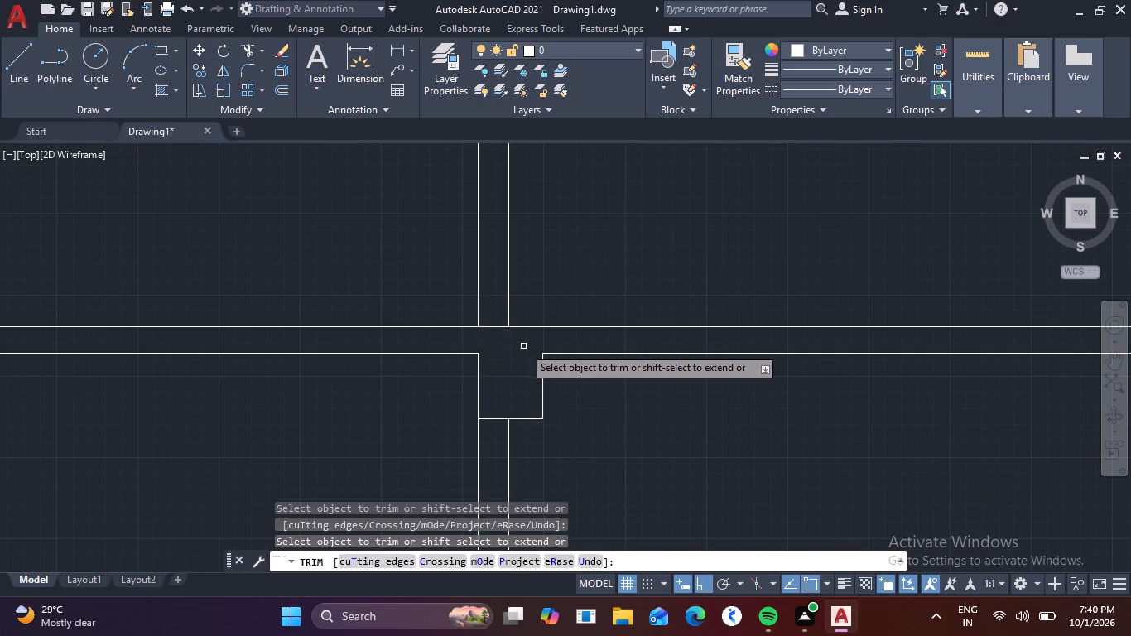
Trim the slab underside and both wall lines crossing the upper beam and slab at the wall above the inner footing.
scroll(524, 349, "down", 3)
scroll(369, 359, "up", 4)
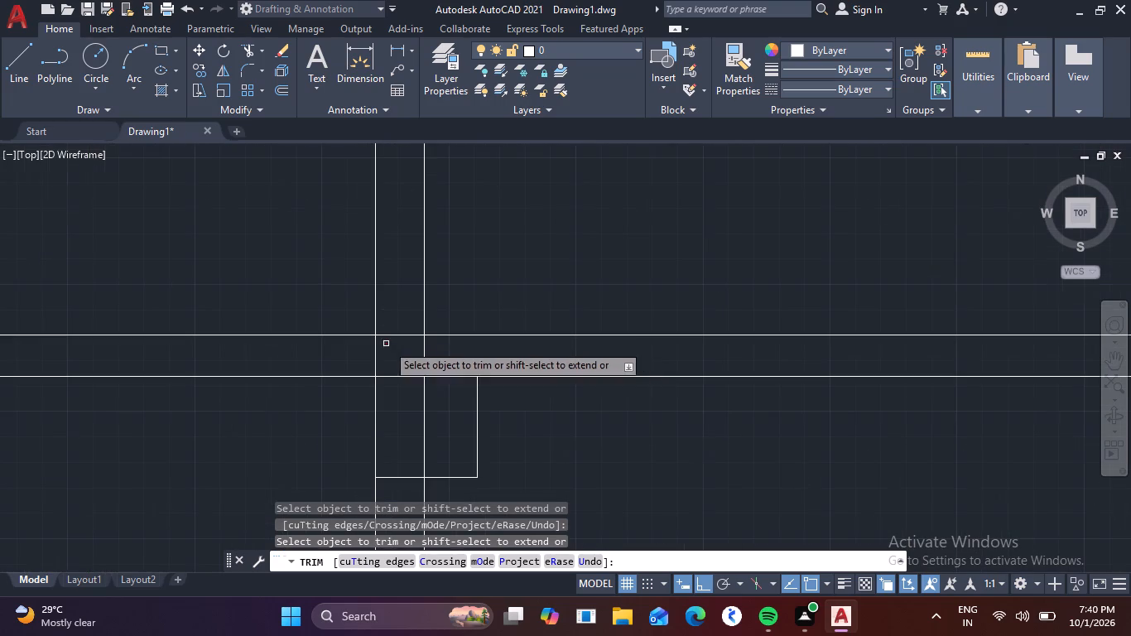
left_click_drag(447, 360, 437, 361)
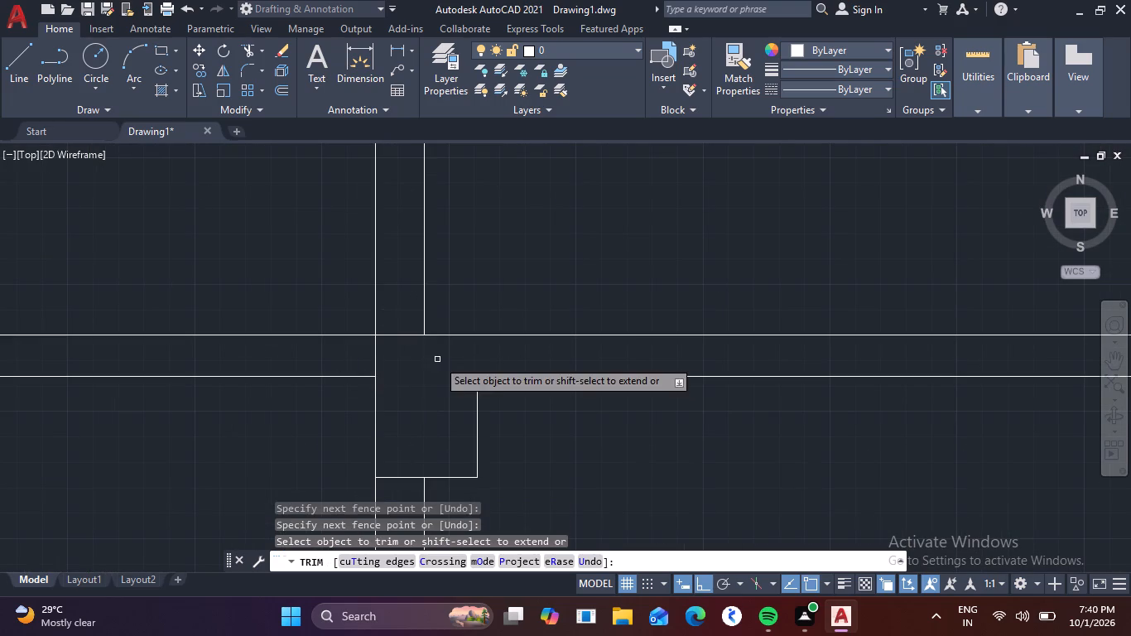
scroll(447, 362, "down", 3)
scroll(431, 358, "up", 3)
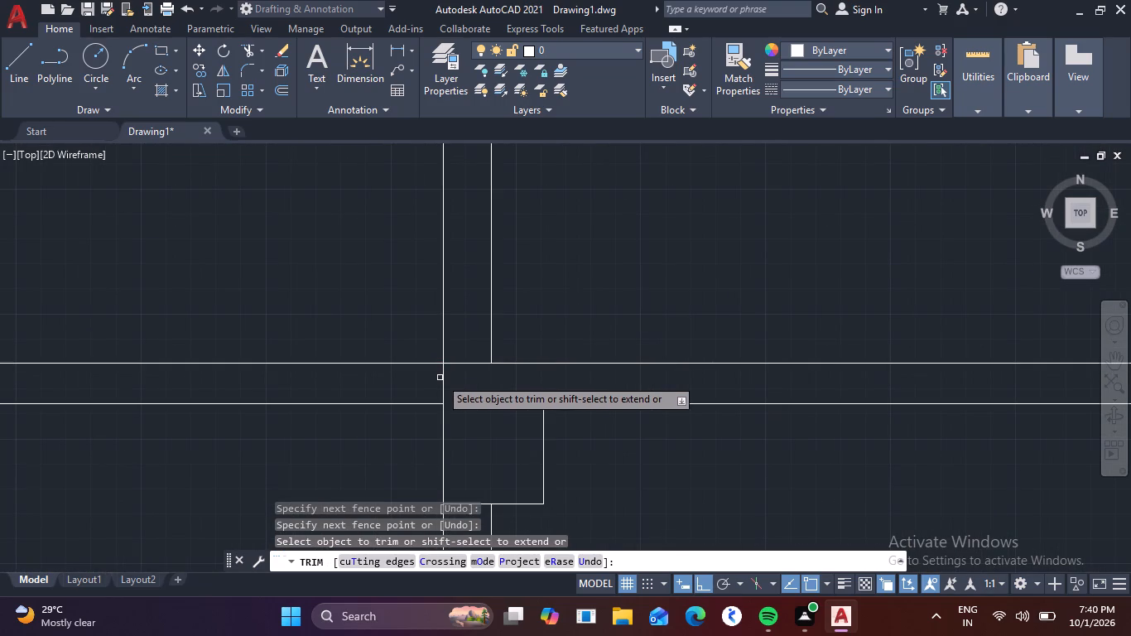
left_click(442, 377)
Trim the upper slab's underside line across the beam near the outer wall and across the small beam at the staircase edge.
scroll(461, 390, "down", 3)
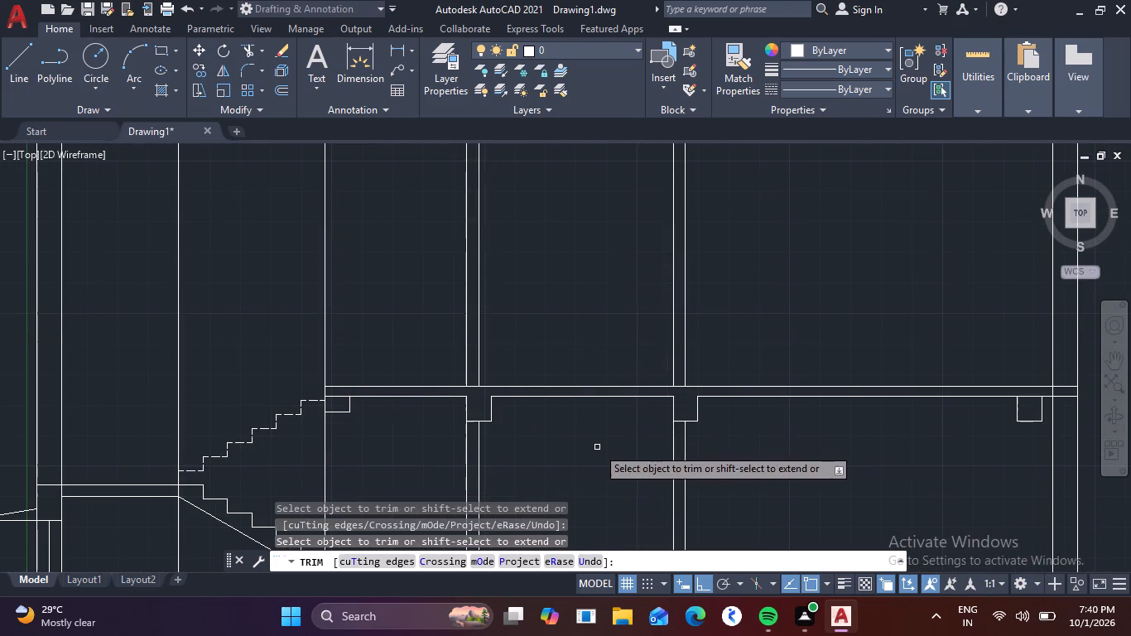
middle_click_drag(586, 446, 408, 349)
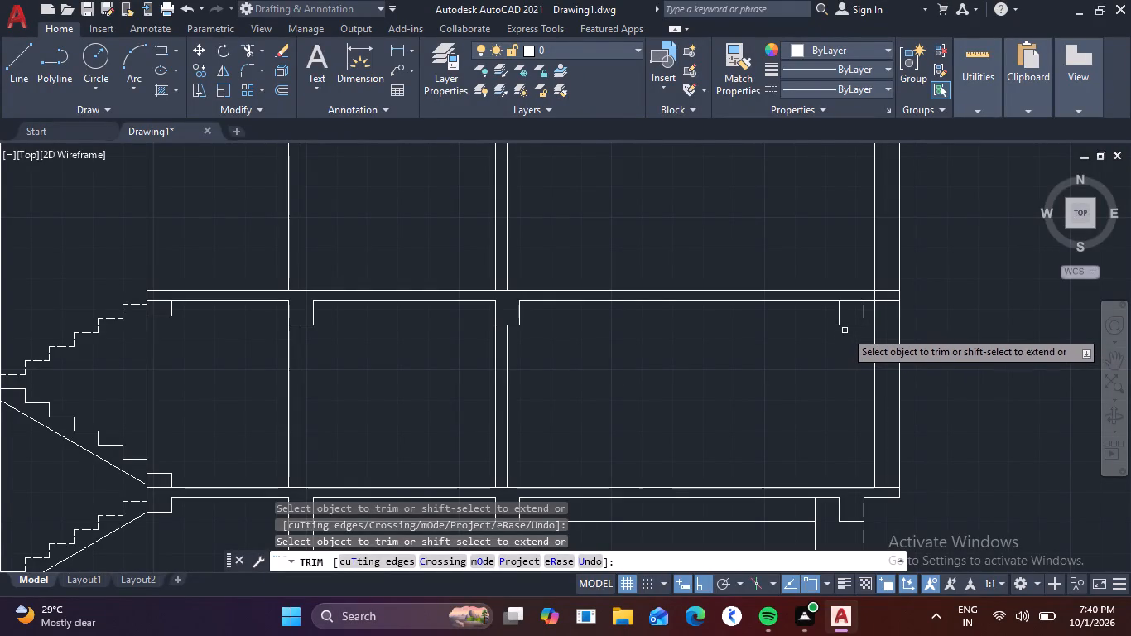
scroll(862, 300, "up", 3)
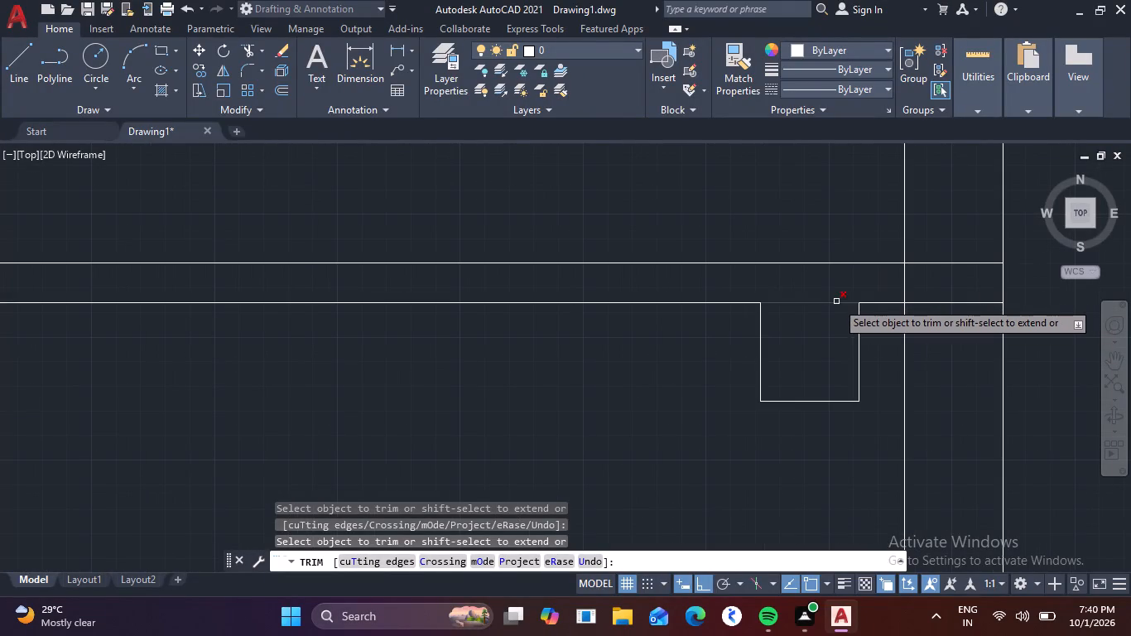
left_click(830, 301)
scroll(816, 317, "down", 2)
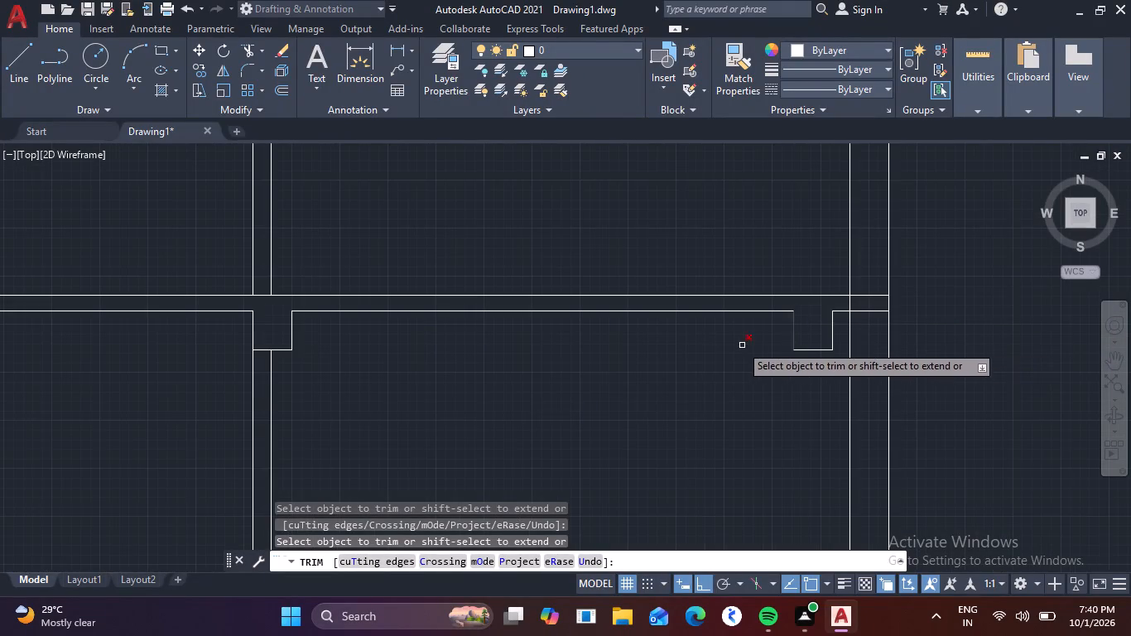
scroll(657, 351, "down", 2)
middle_click_drag(604, 367, 710, 321)
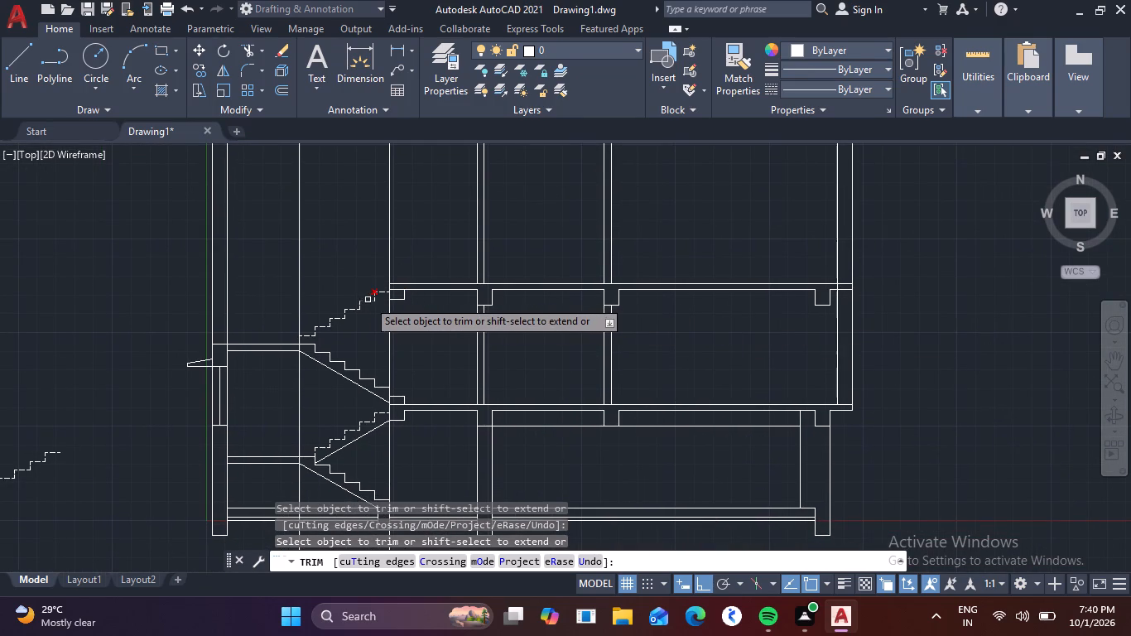
scroll(396, 306, "up", 4)
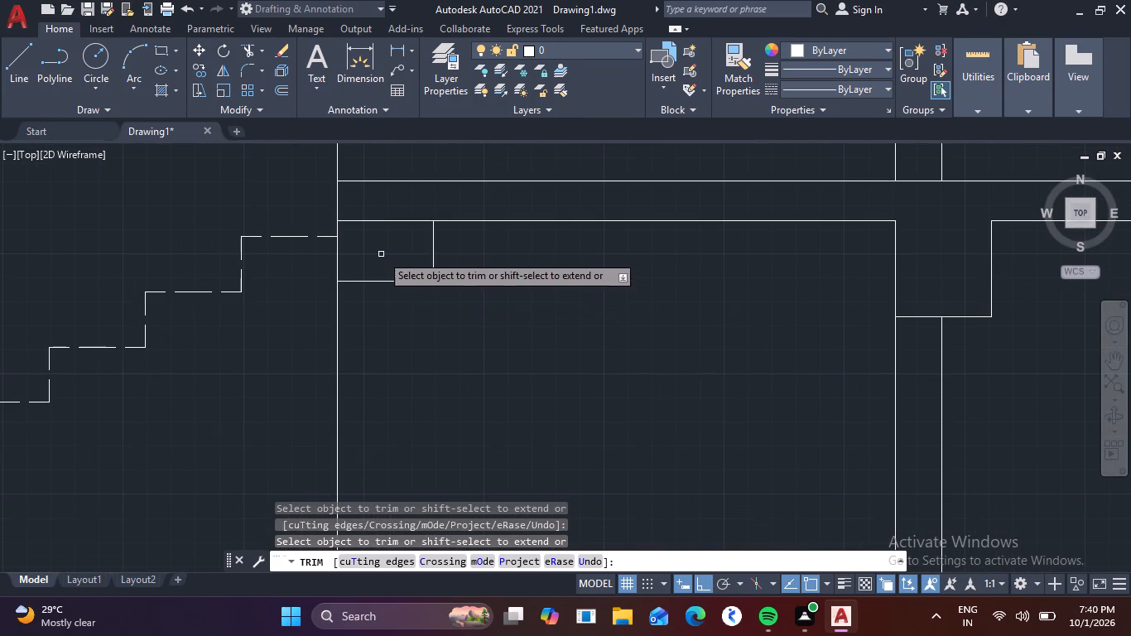
left_click(383, 219)
scroll(382, 270, "down", 3)
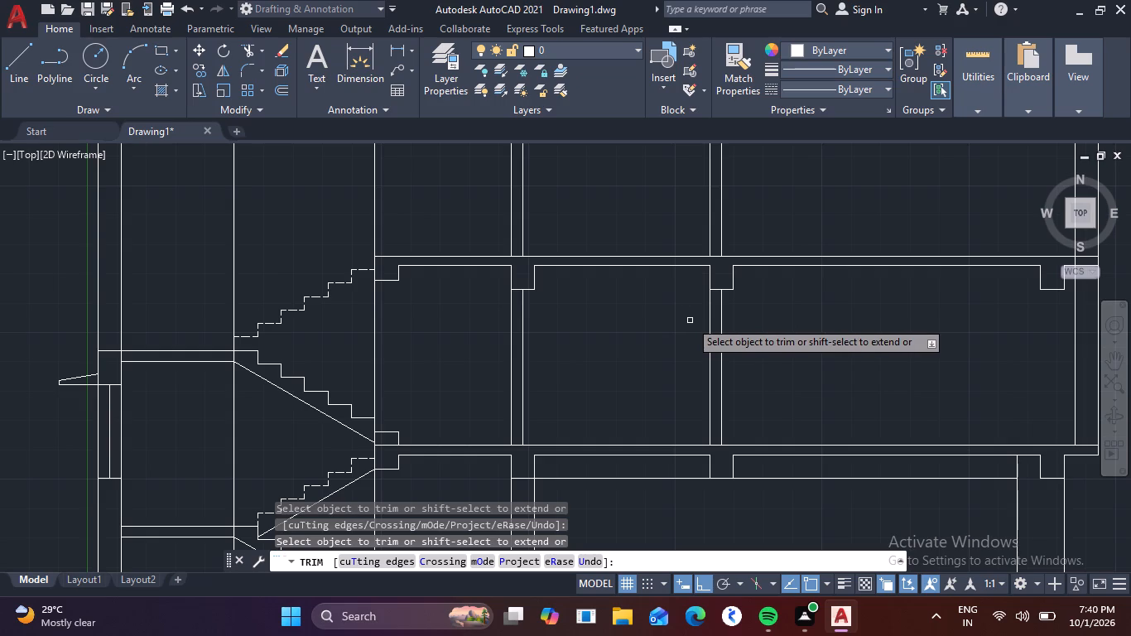
key("Escape")
Draw a sloped polyline along the inner step corners of the dashed upper flight, from its top riser down to its lowest riser.
scroll(643, 315, "down", 1)
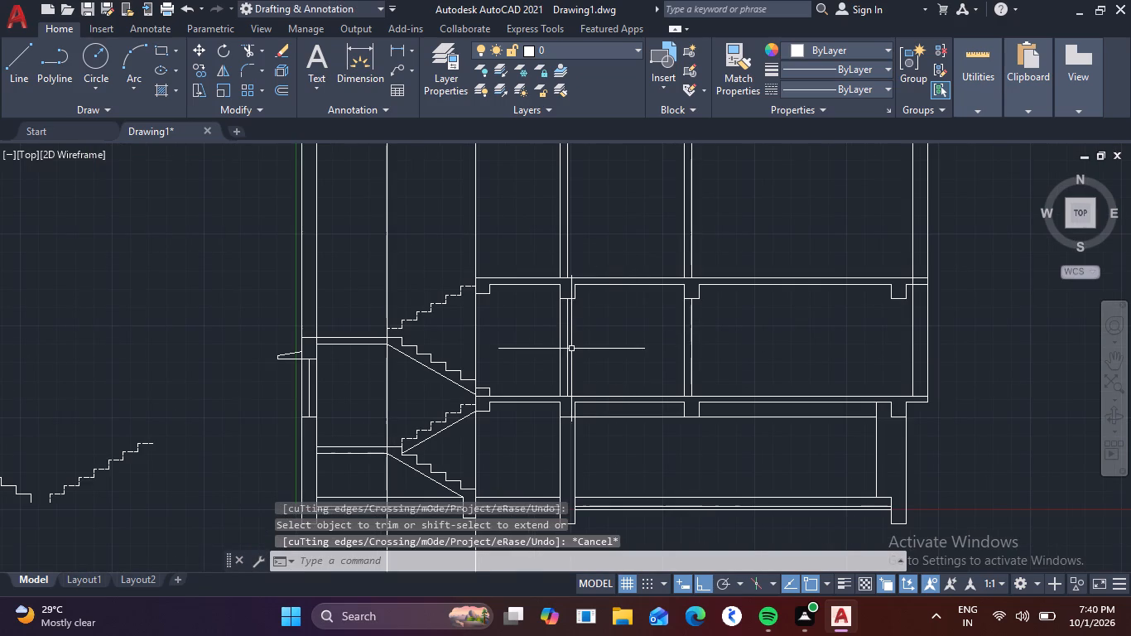
scroll(442, 322, "up", 2)
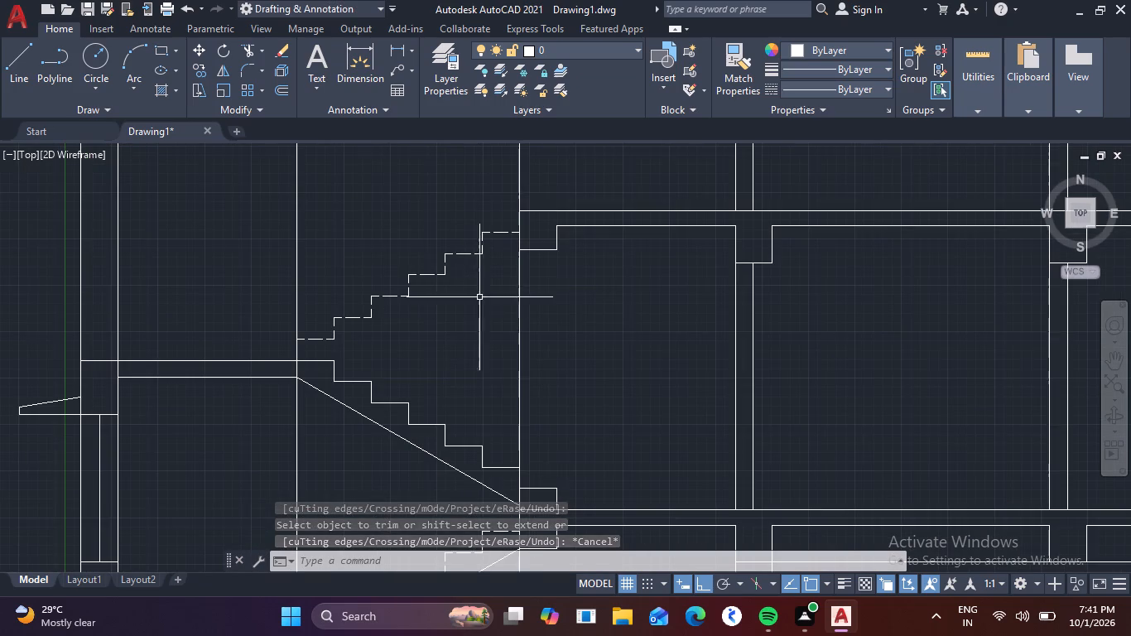
key("p")
key("l")
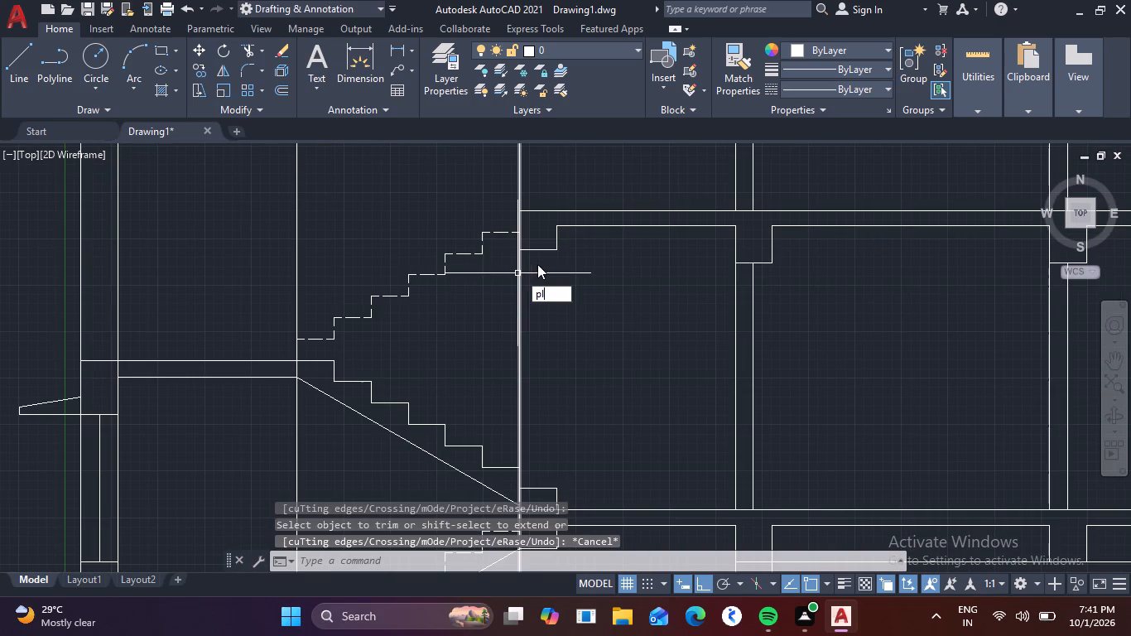
key("space")
left_click(484, 253)
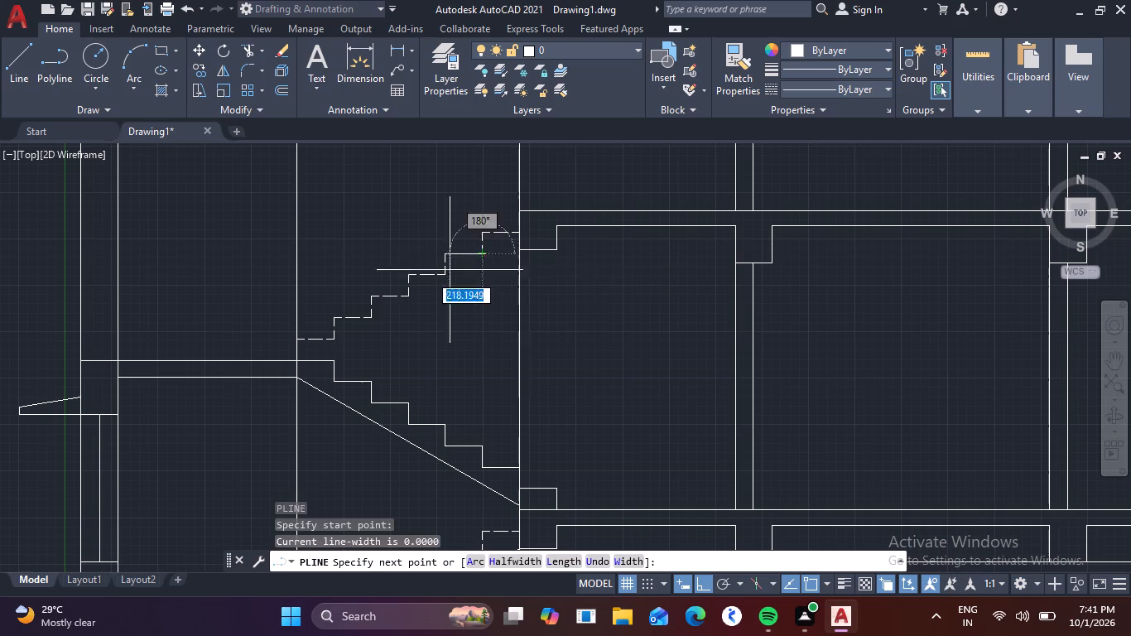
left_click(335, 335)
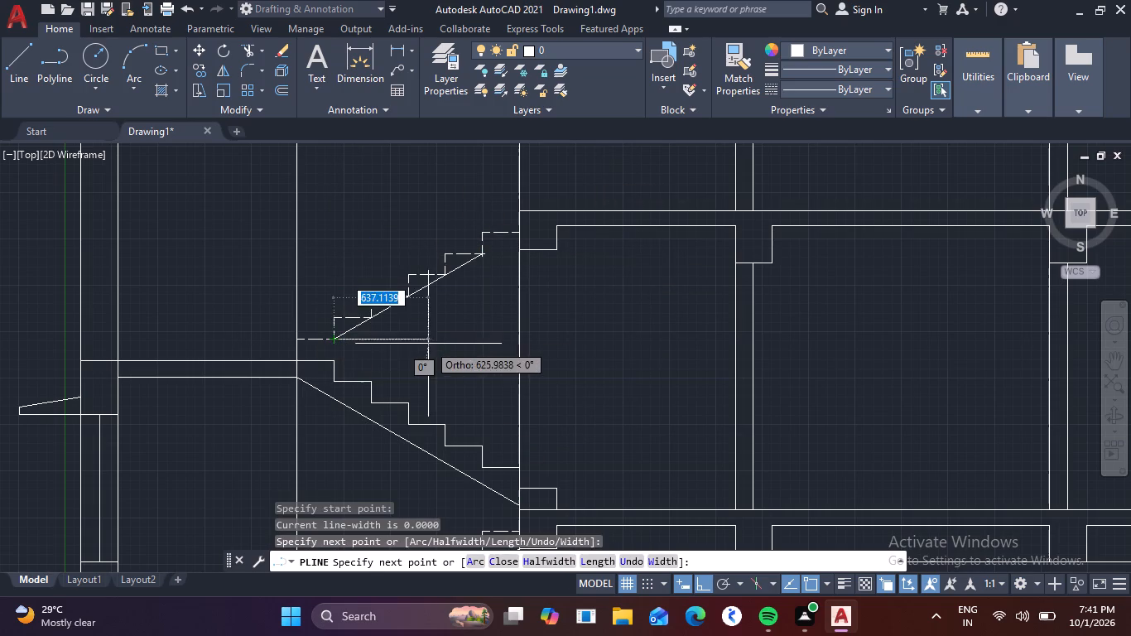
key("Escape")
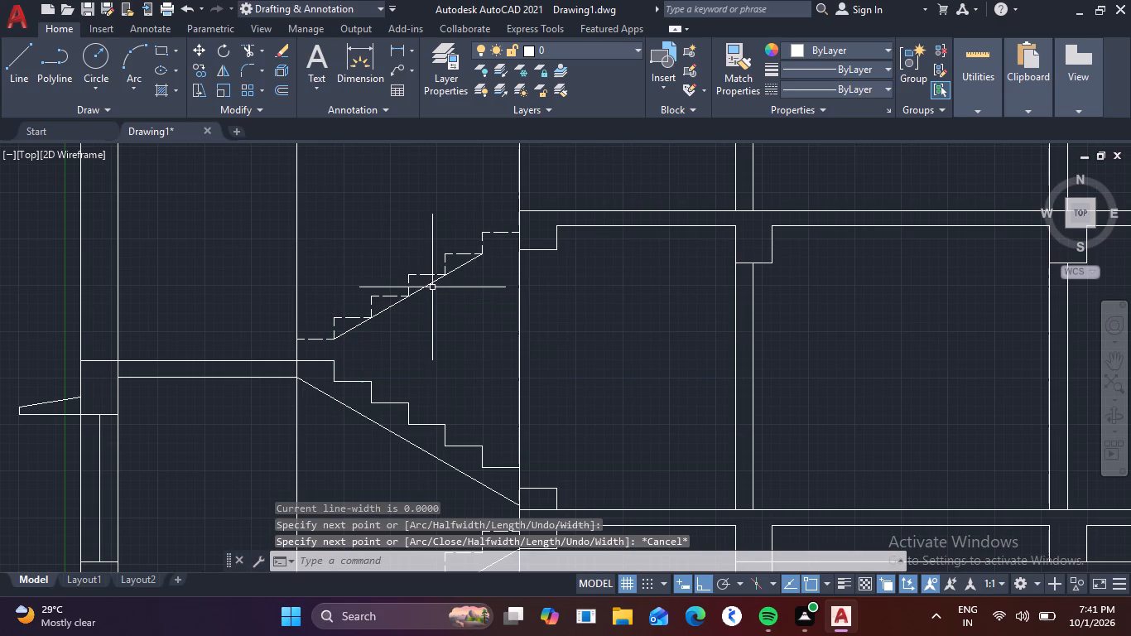
Offset the upper flight's sloped line 100 mm downwards to form the waist slab's underside.
left_click(432, 284)
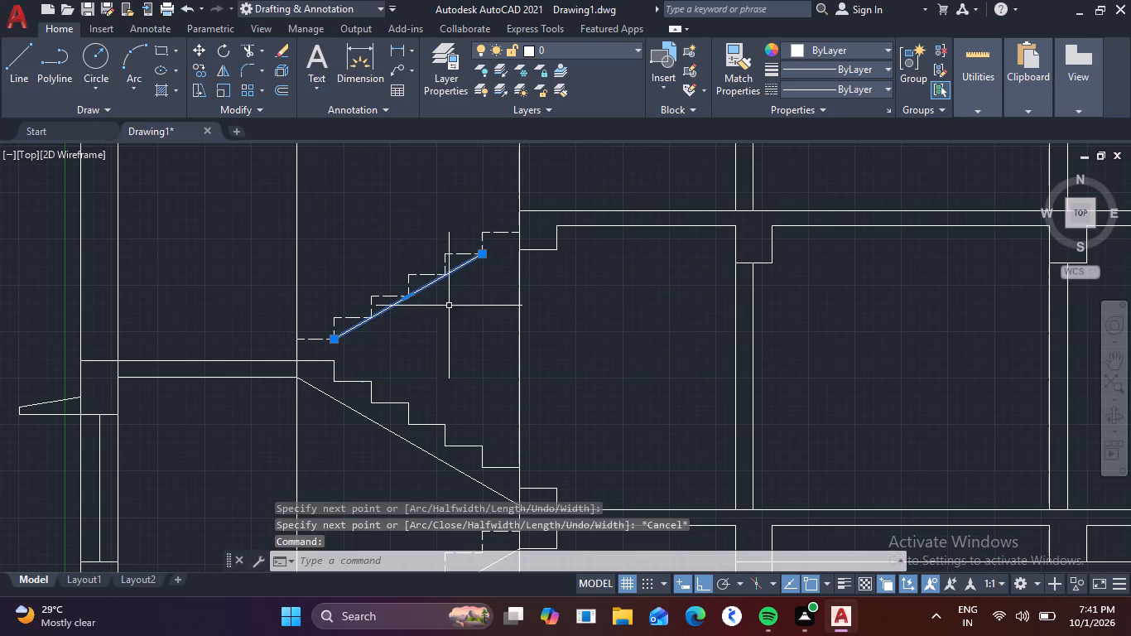
key("Escape")
key("o")
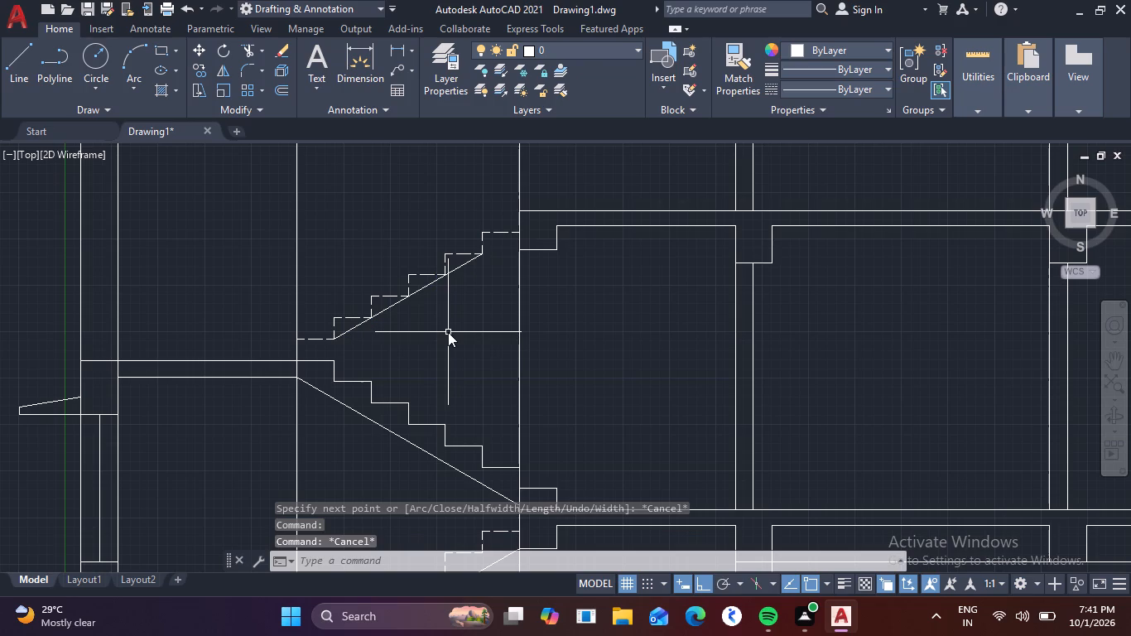
key("Return")
type("100")
key("Return")
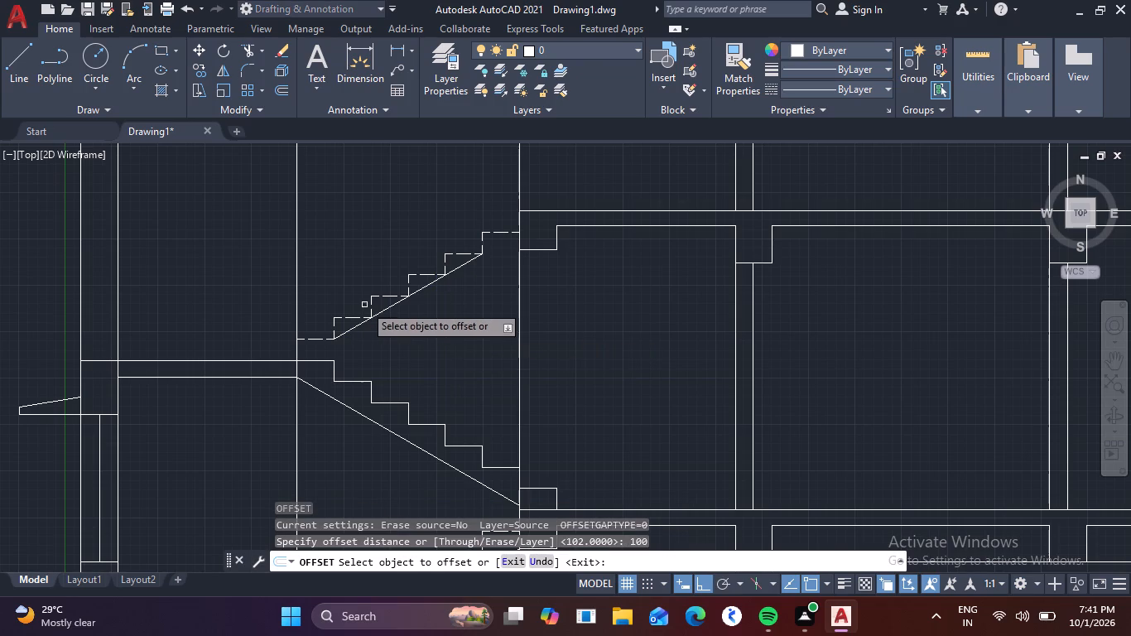
left_click(420, 294)
left_click(420, 291)
left_click(440, 322)
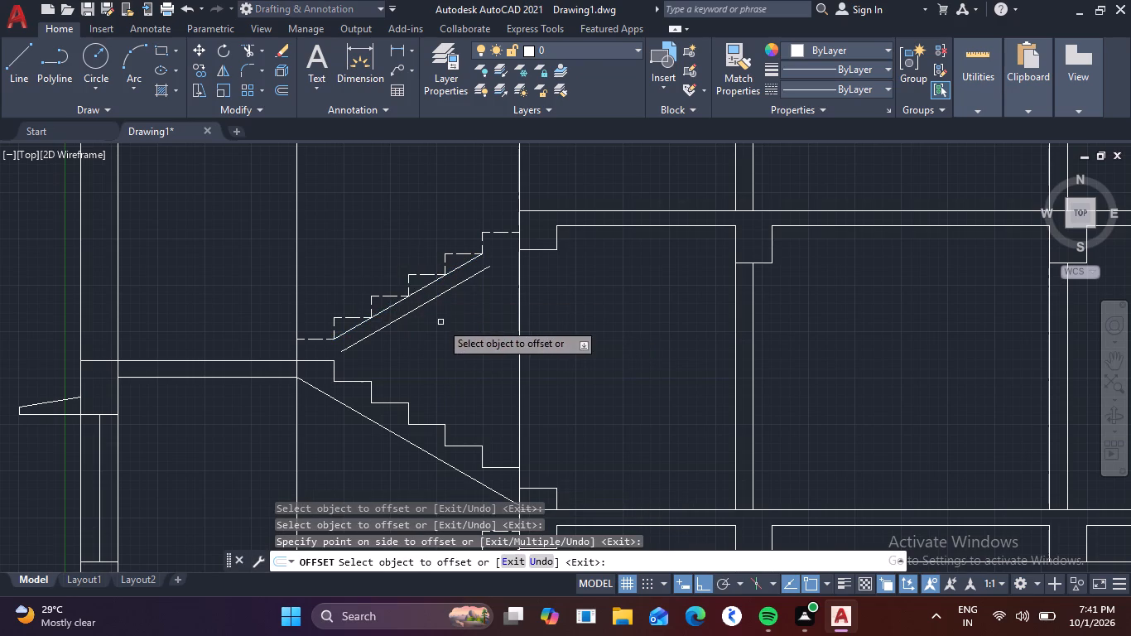
key("Escape")
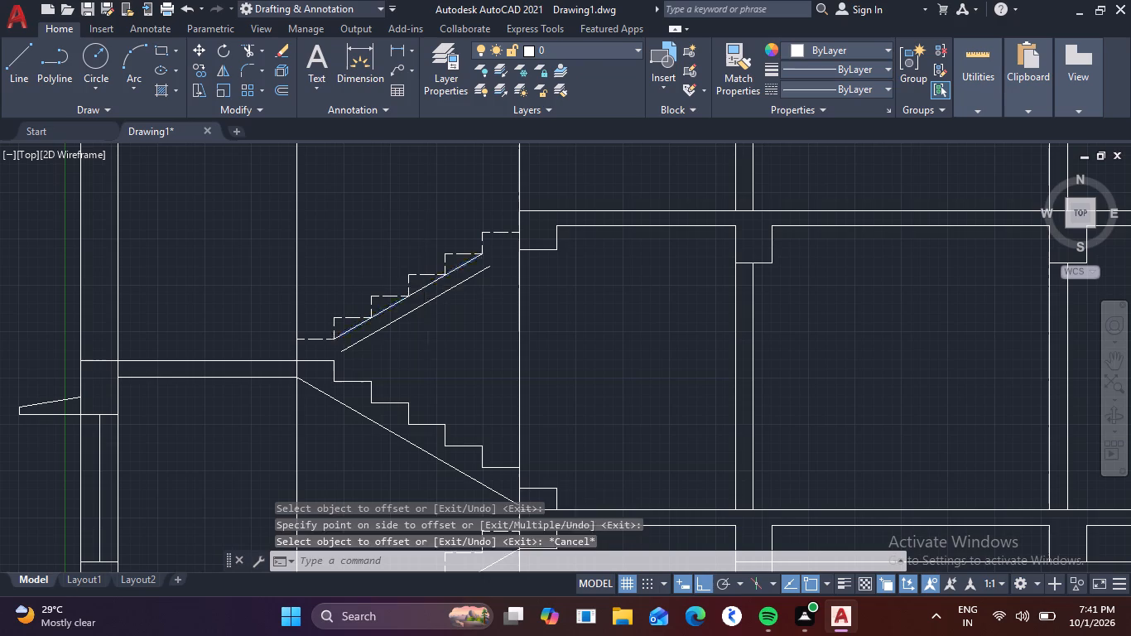
Delete the original sloped guide line touching the step corners of the upper flight.
left_click(424, 287)
key("Delete")
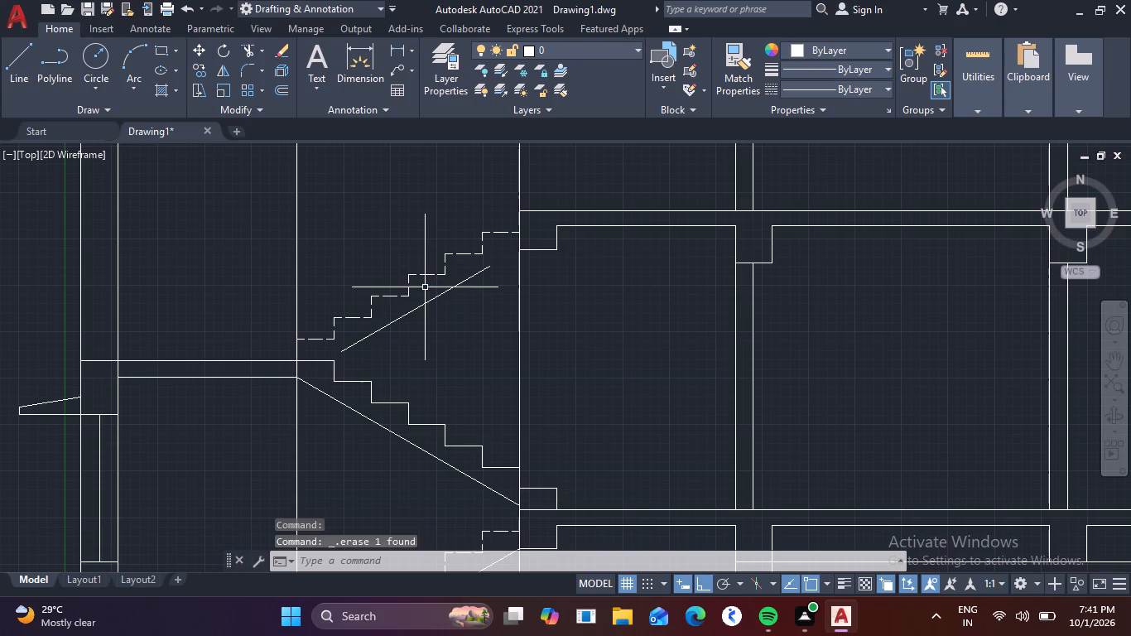
Extend the upper flight's underside line at both ends, up to the staircase-edge beam and down to the landing.
key("e")
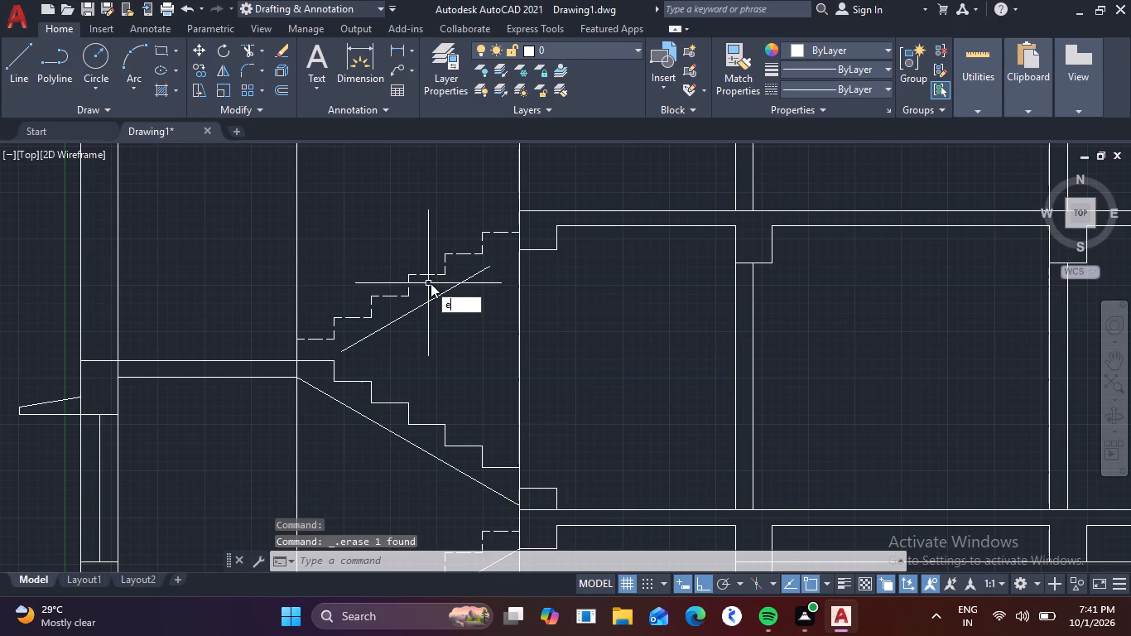
key("Escape")
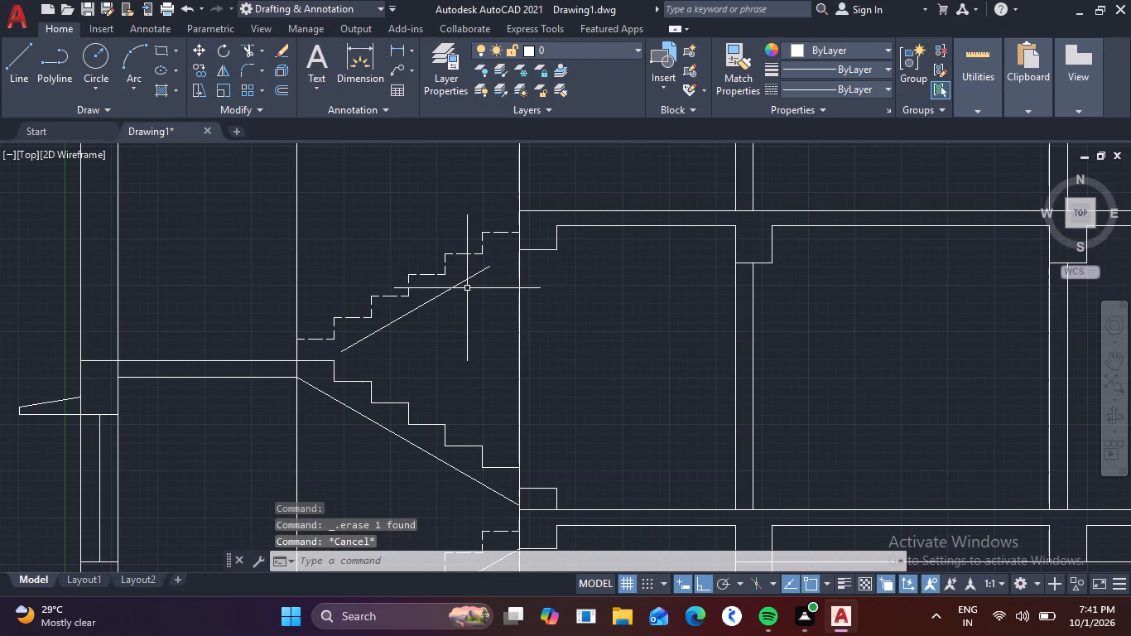
key("e")
key("x")
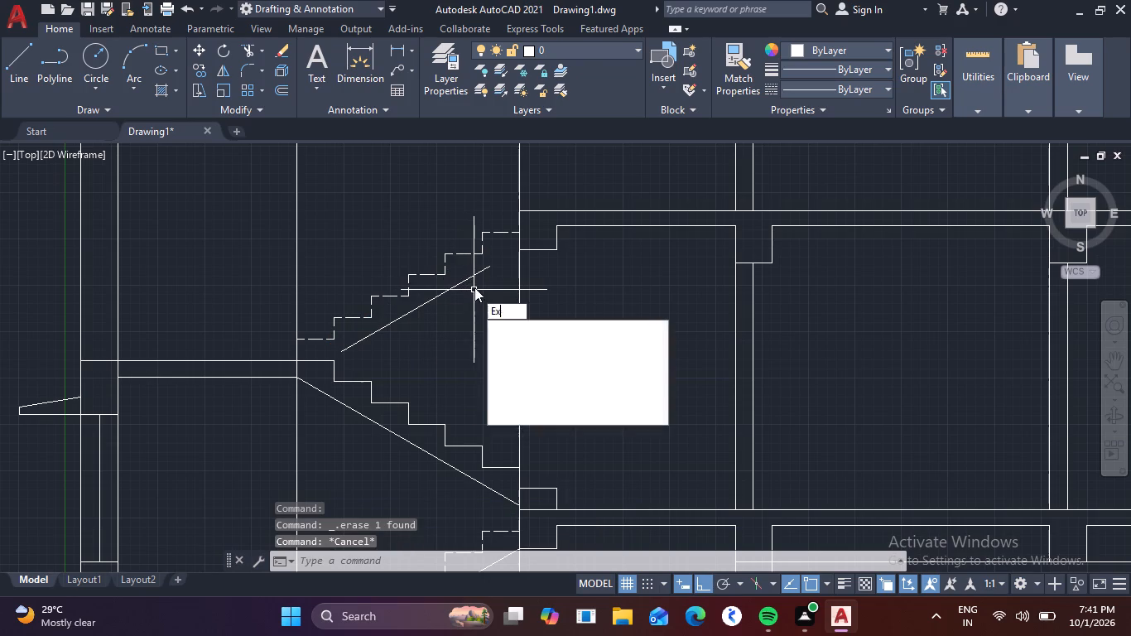
key("space")
left_click(486, 272)
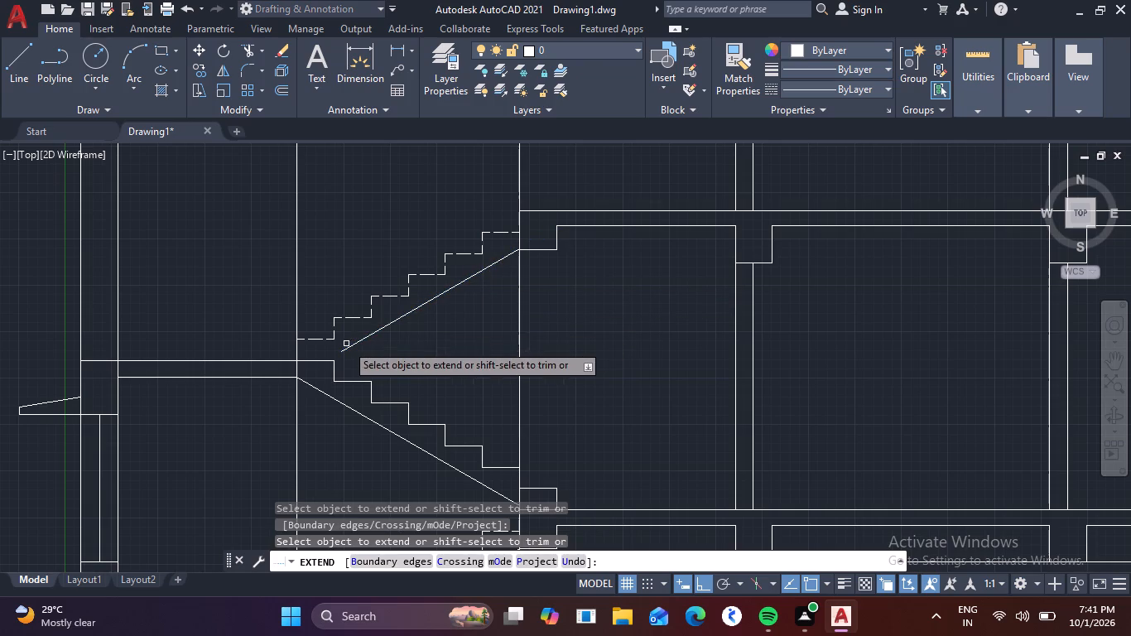
left_click(344, 349)
key("Escape")
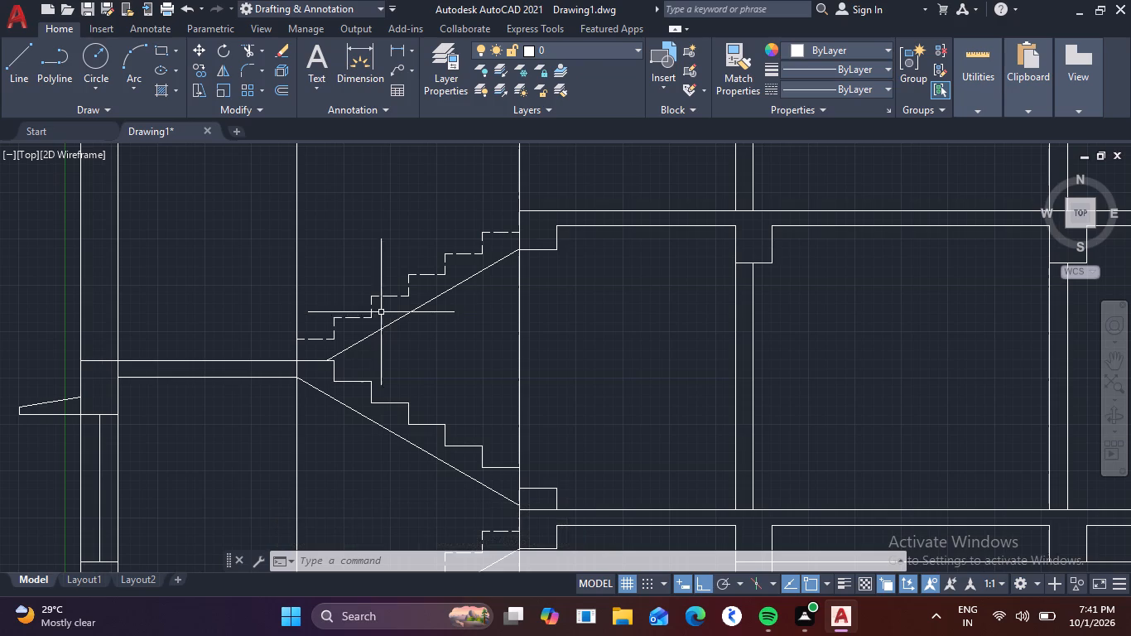
scroll(443, 283, "down", 3)
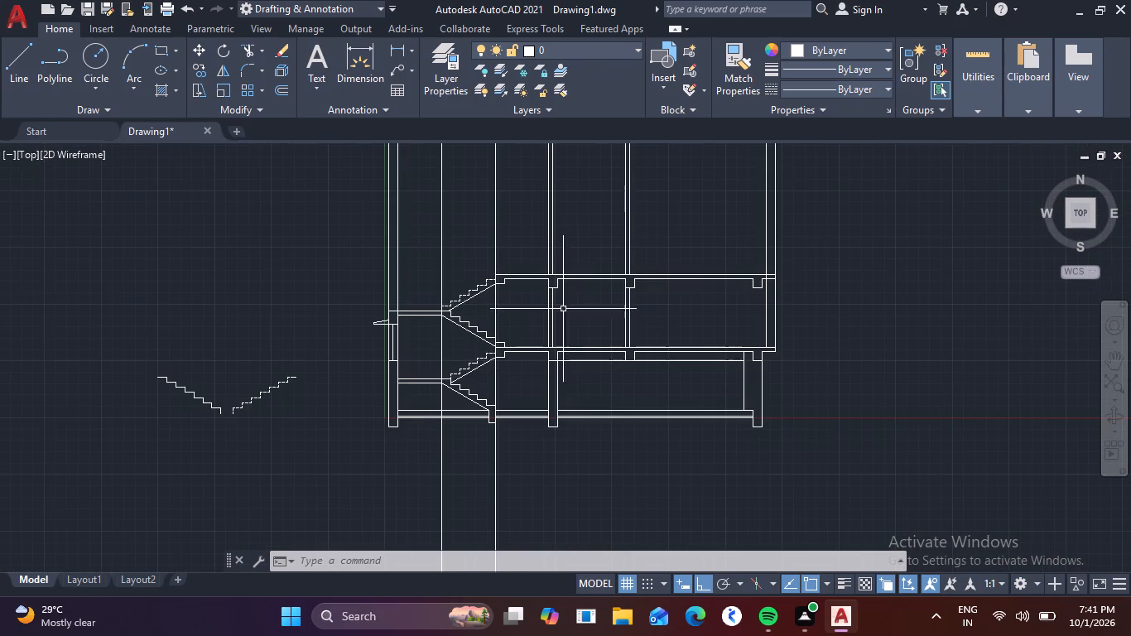
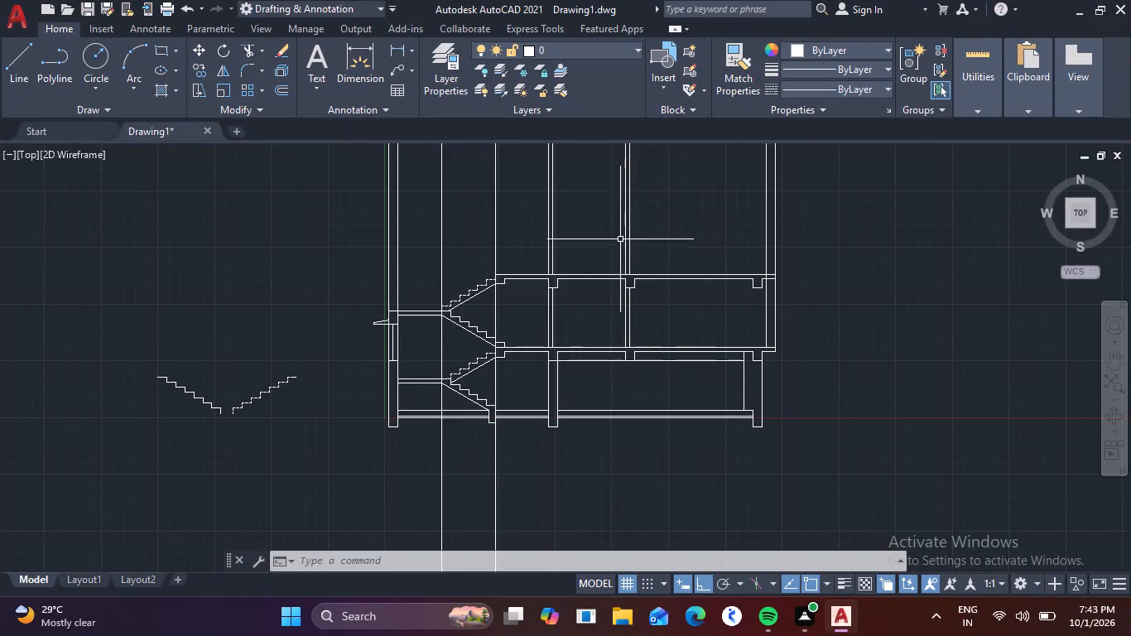
Examine the building section, checking the upper floor slab's beam and outer wall junction at the end opposite the staircase.
middle_click_drag(689, 205, 749, 337)
middle_click_drag(749, 337, 746, 336)
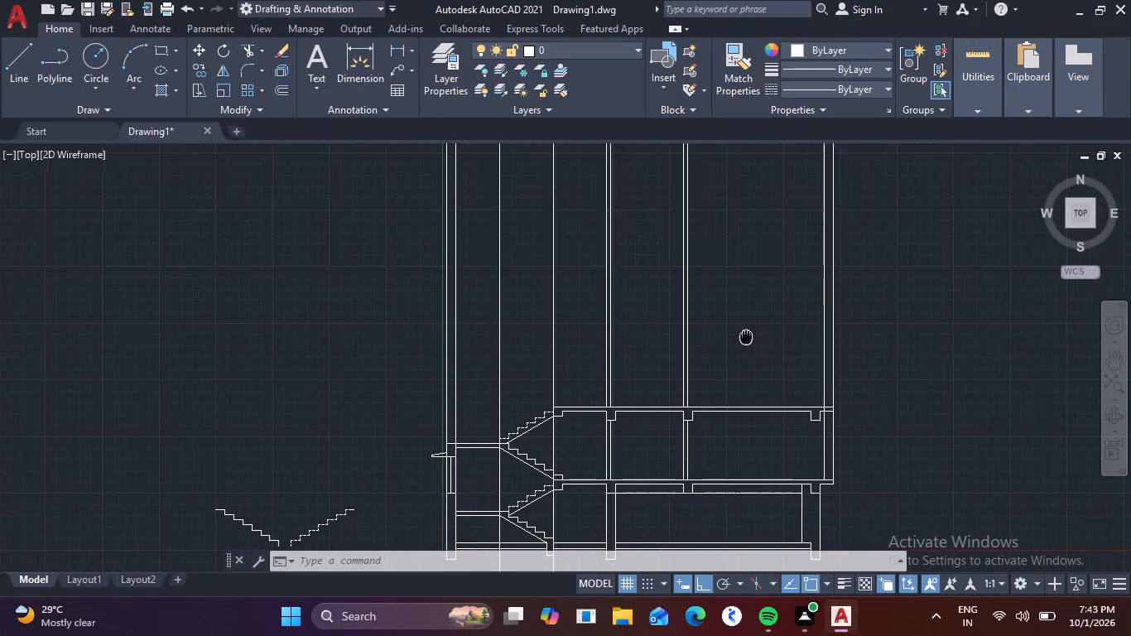
middle_click_drag(746, 336, 768, 262)
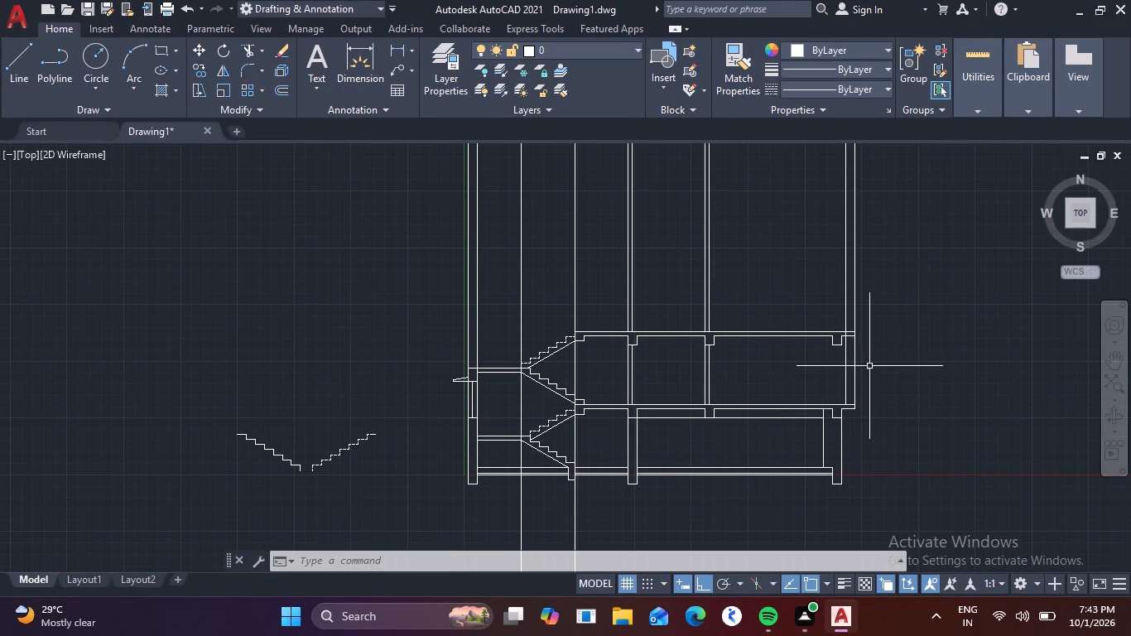
scroll(859, 328, "up", 4)
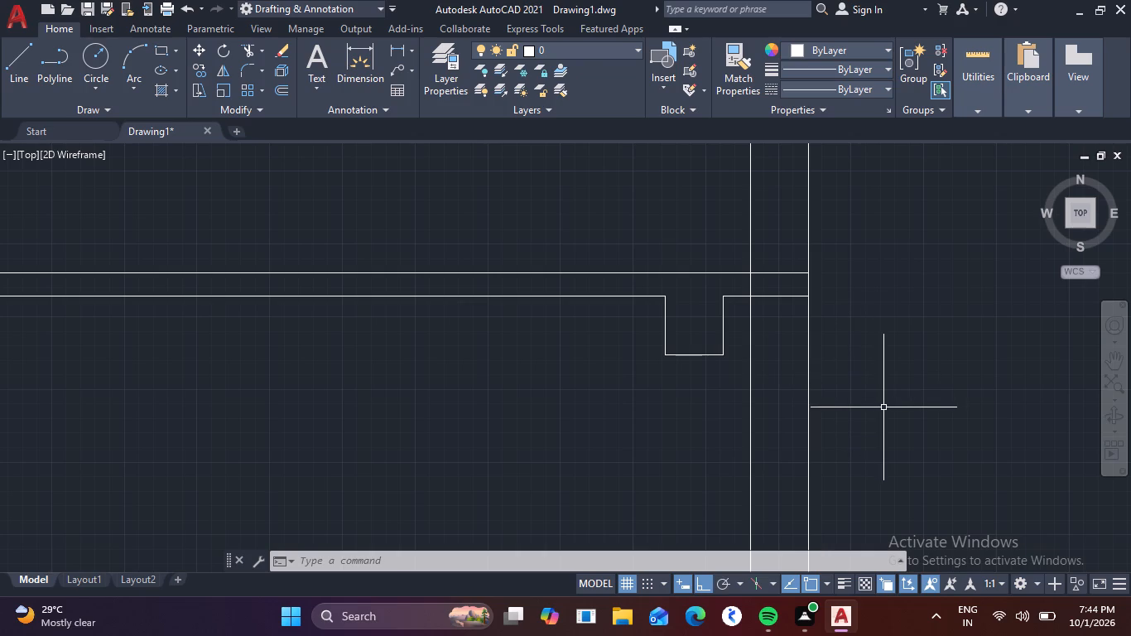
scroll(615, 359, "down", 2)
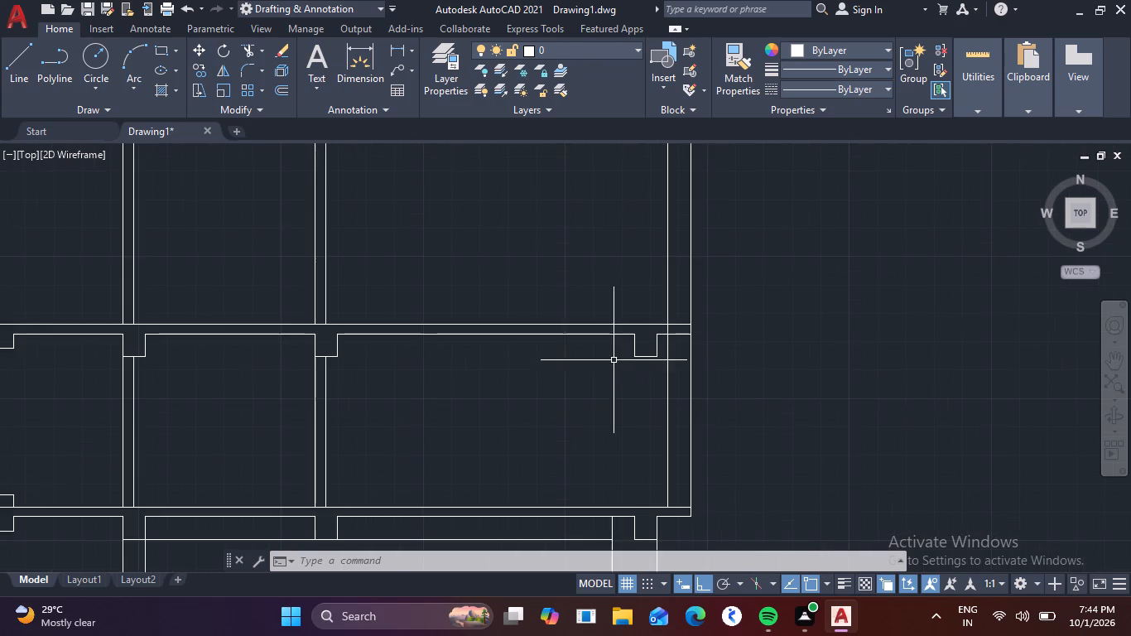
middle_click_drag(423, 373, 646, 329)
scroll(423, 373, "down", 1)
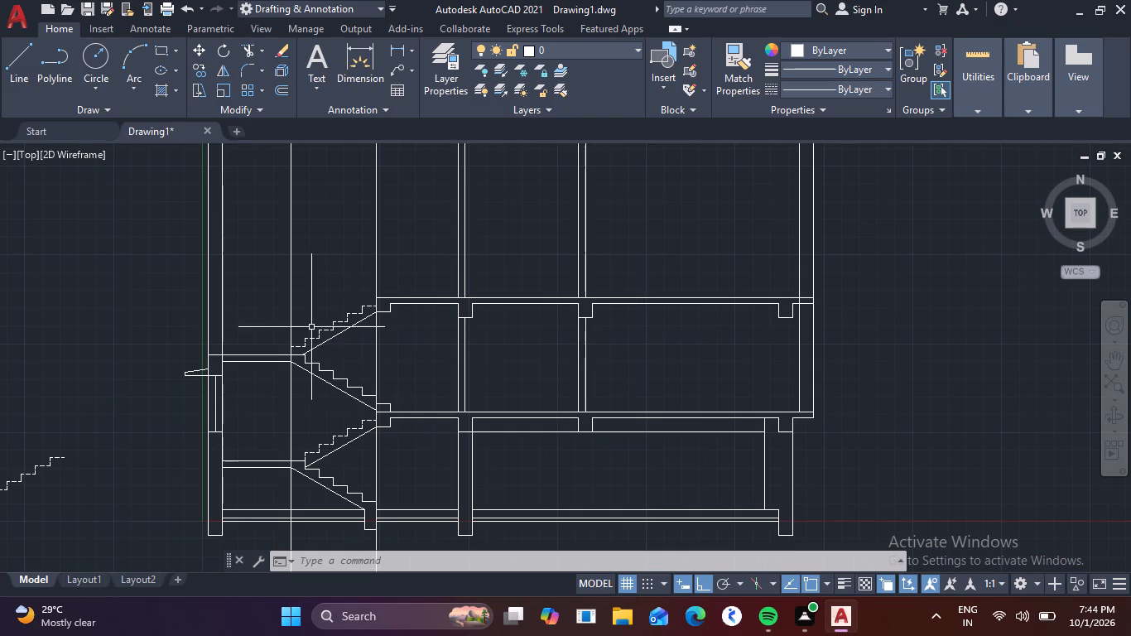
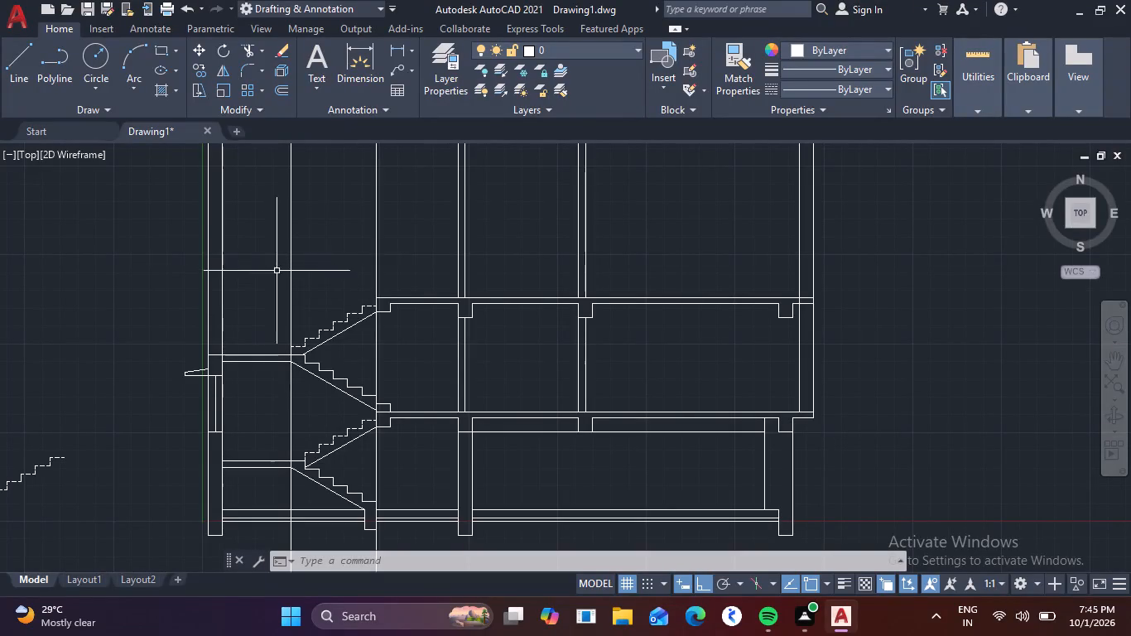
Erase the two tall vertical guide lines running through the staircase flights.
left_click(394, 243)
left_click(260, 233)
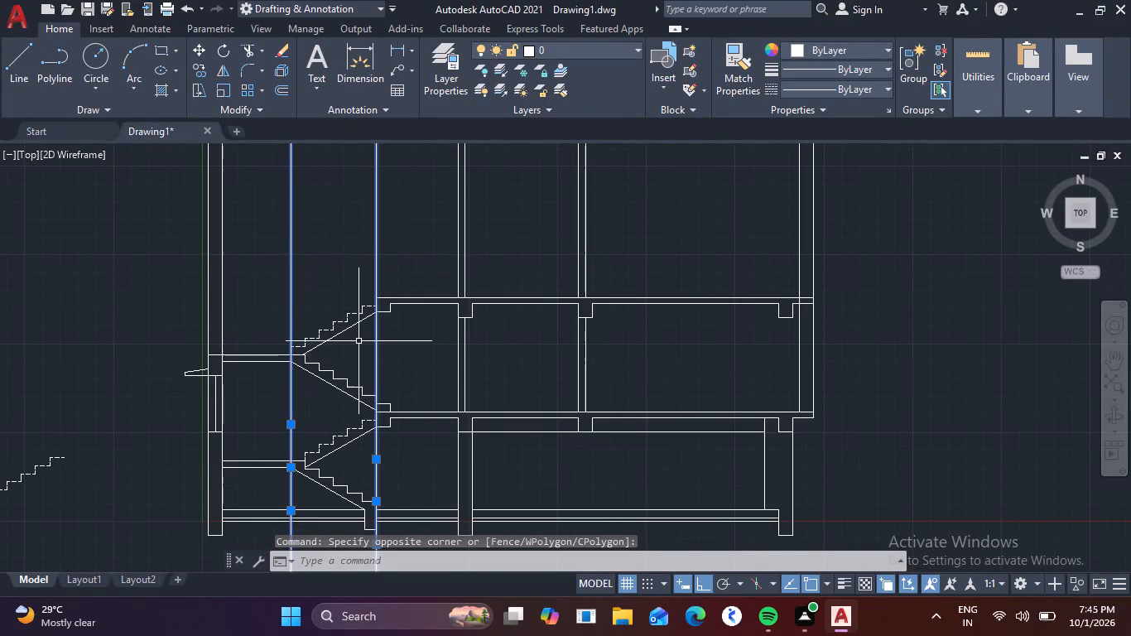
key("Delete")
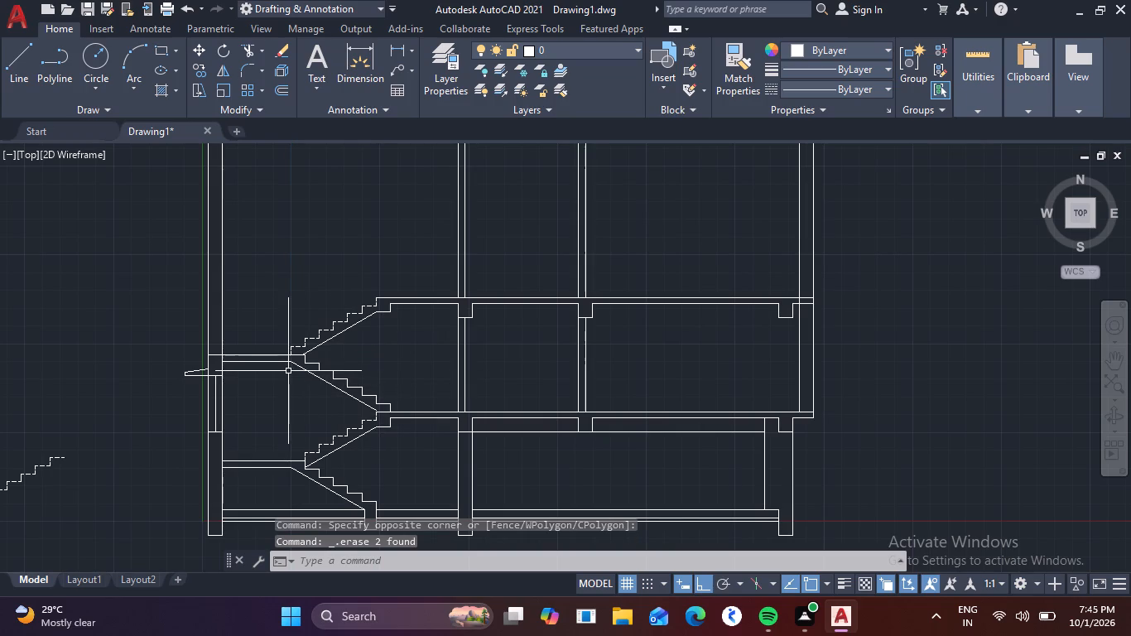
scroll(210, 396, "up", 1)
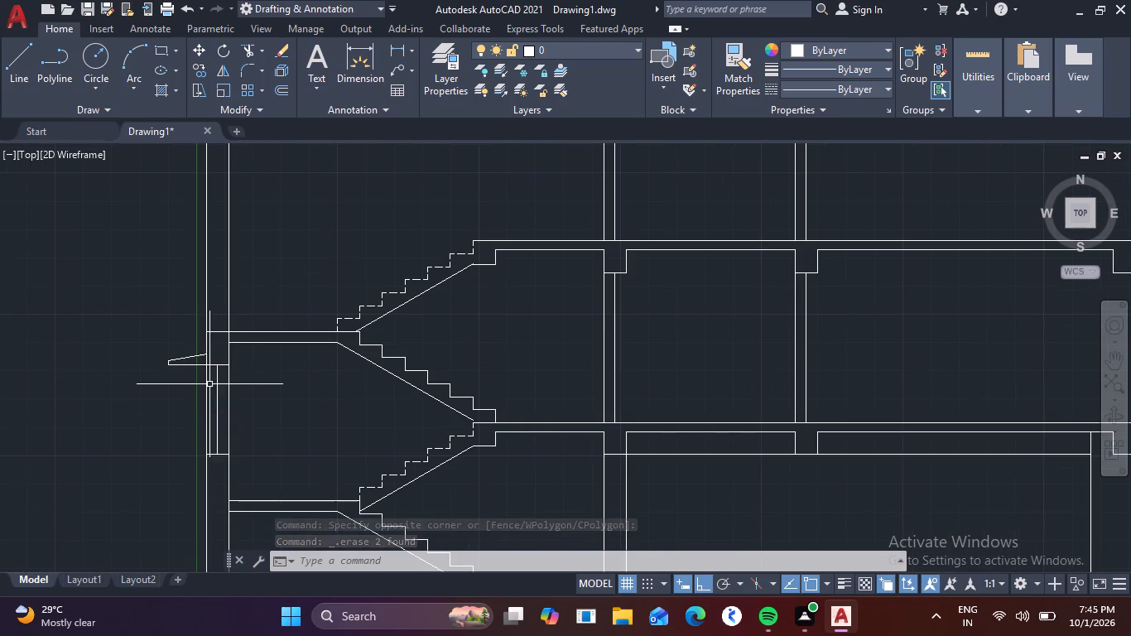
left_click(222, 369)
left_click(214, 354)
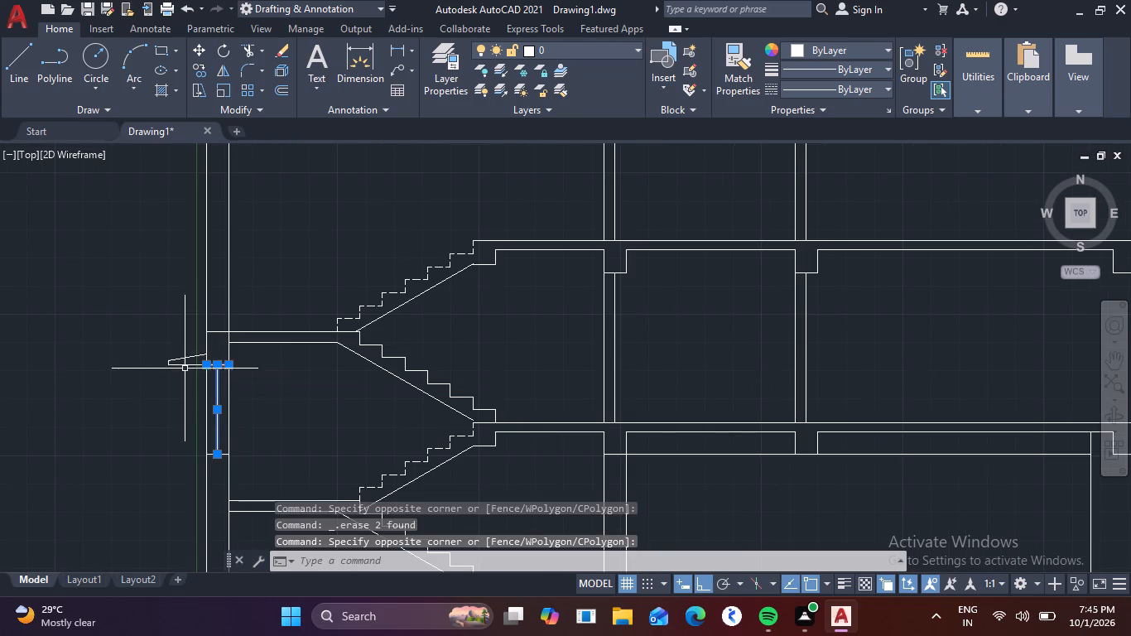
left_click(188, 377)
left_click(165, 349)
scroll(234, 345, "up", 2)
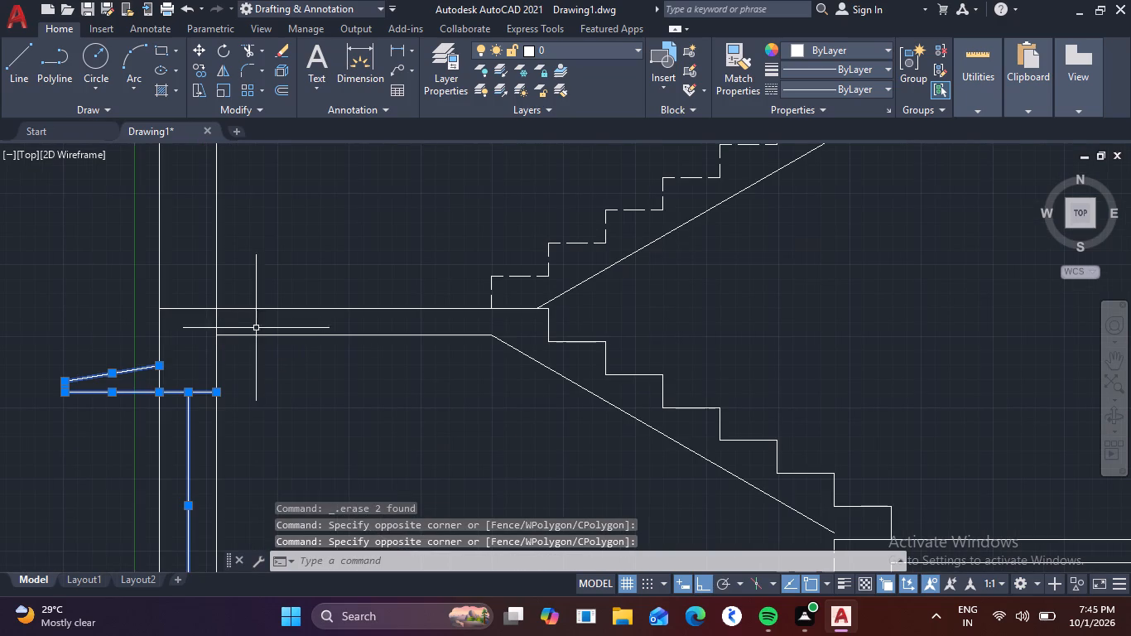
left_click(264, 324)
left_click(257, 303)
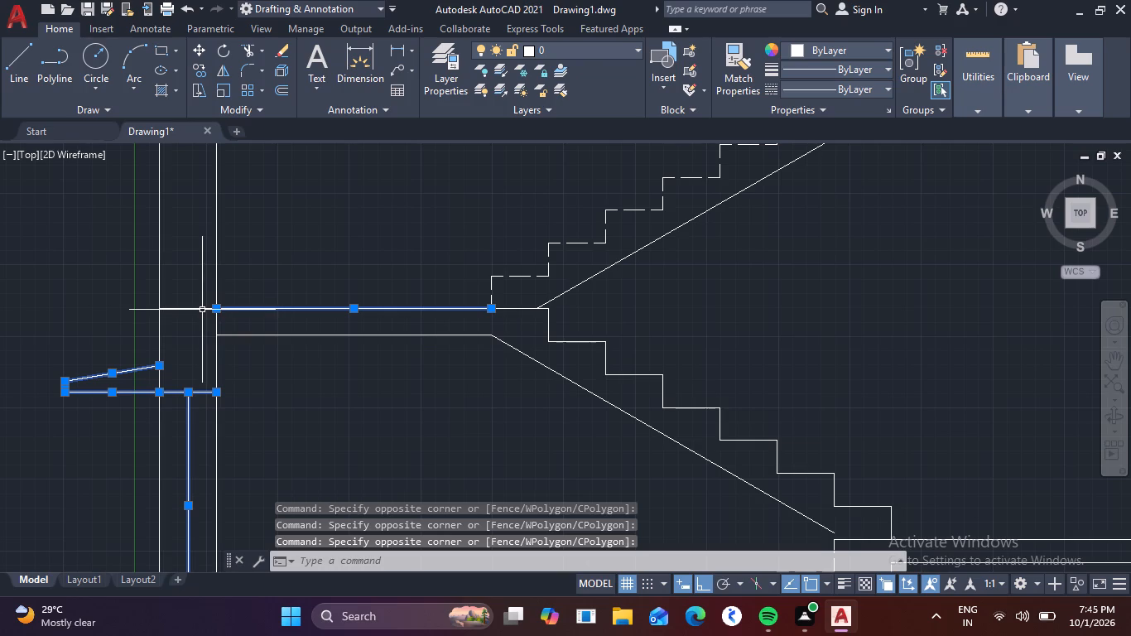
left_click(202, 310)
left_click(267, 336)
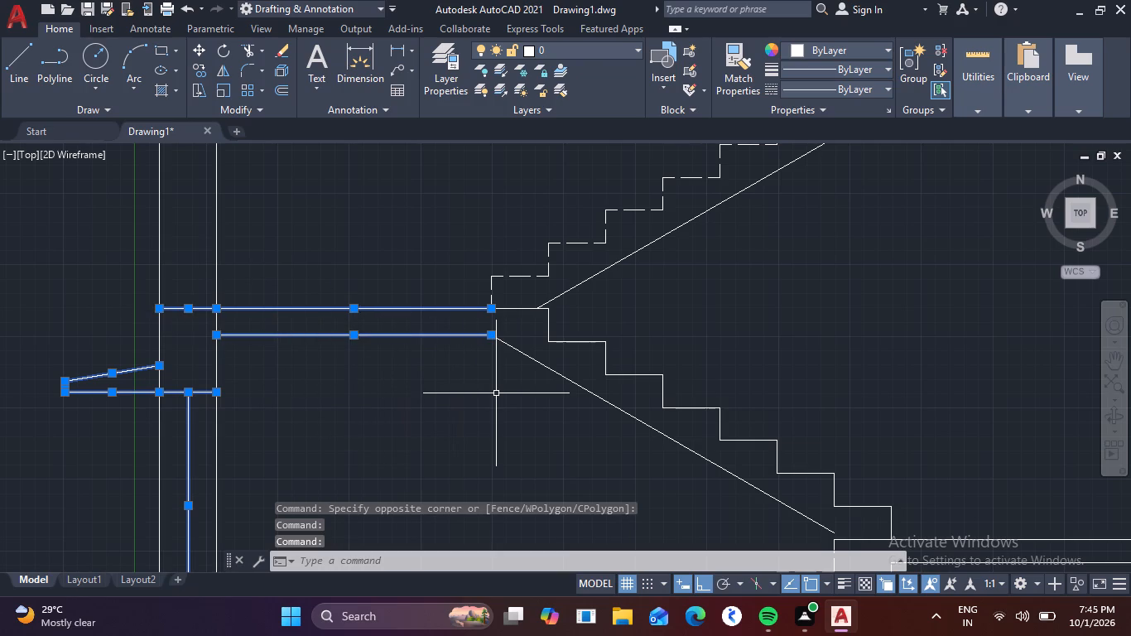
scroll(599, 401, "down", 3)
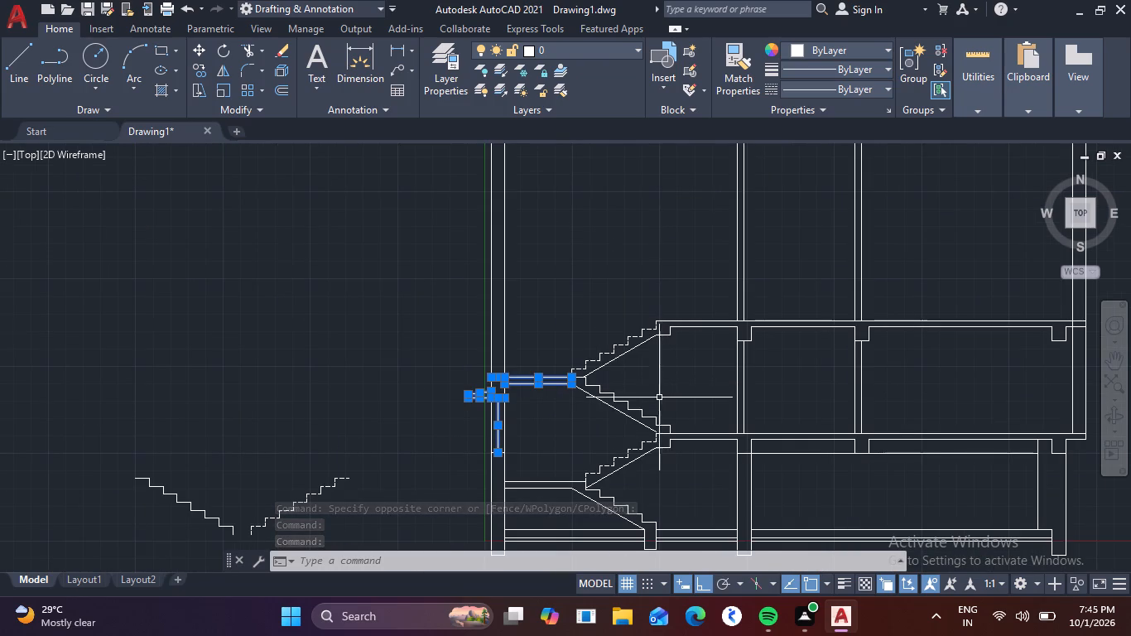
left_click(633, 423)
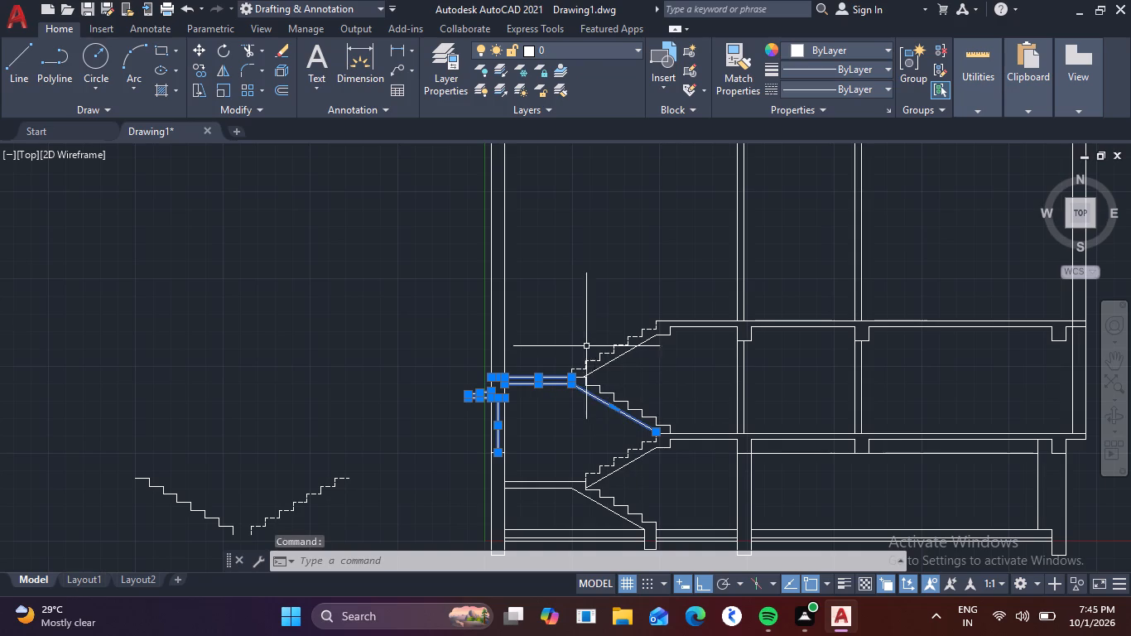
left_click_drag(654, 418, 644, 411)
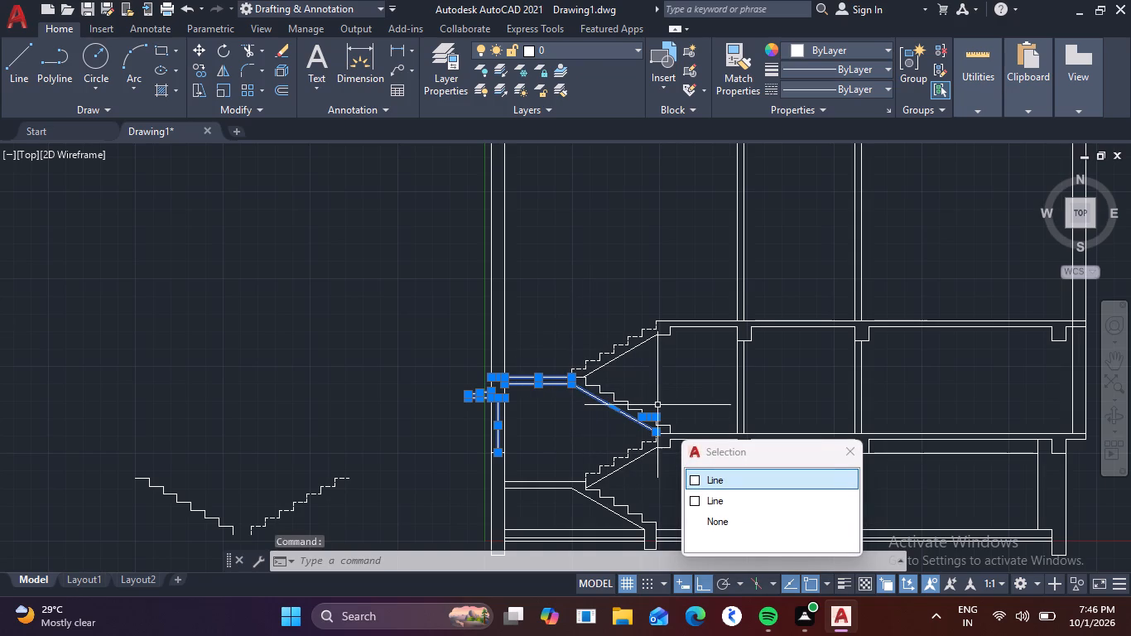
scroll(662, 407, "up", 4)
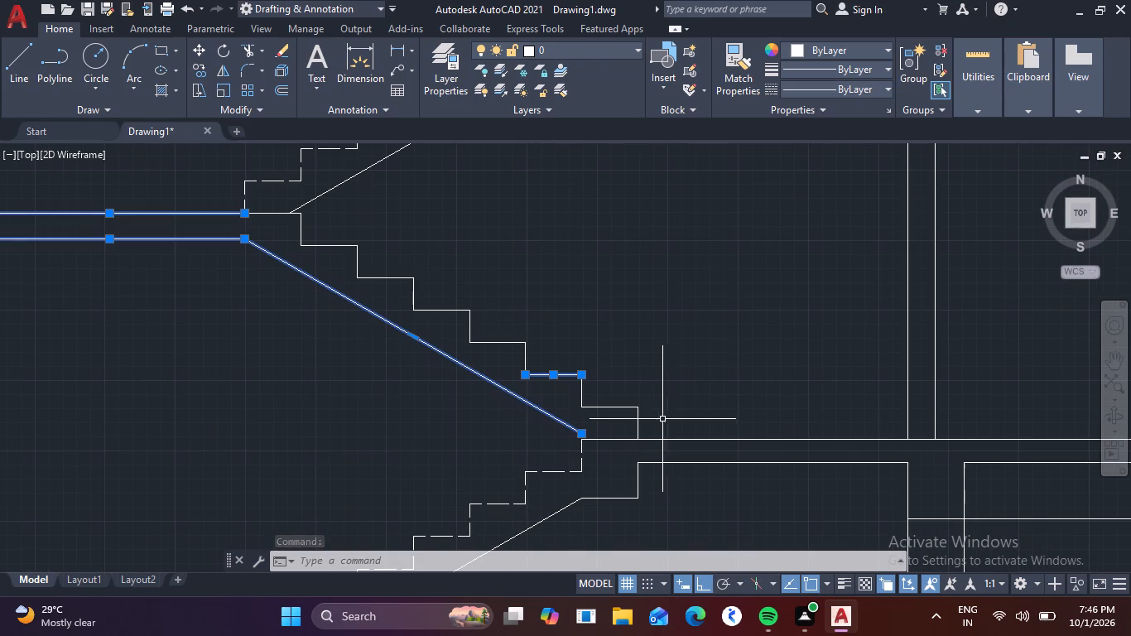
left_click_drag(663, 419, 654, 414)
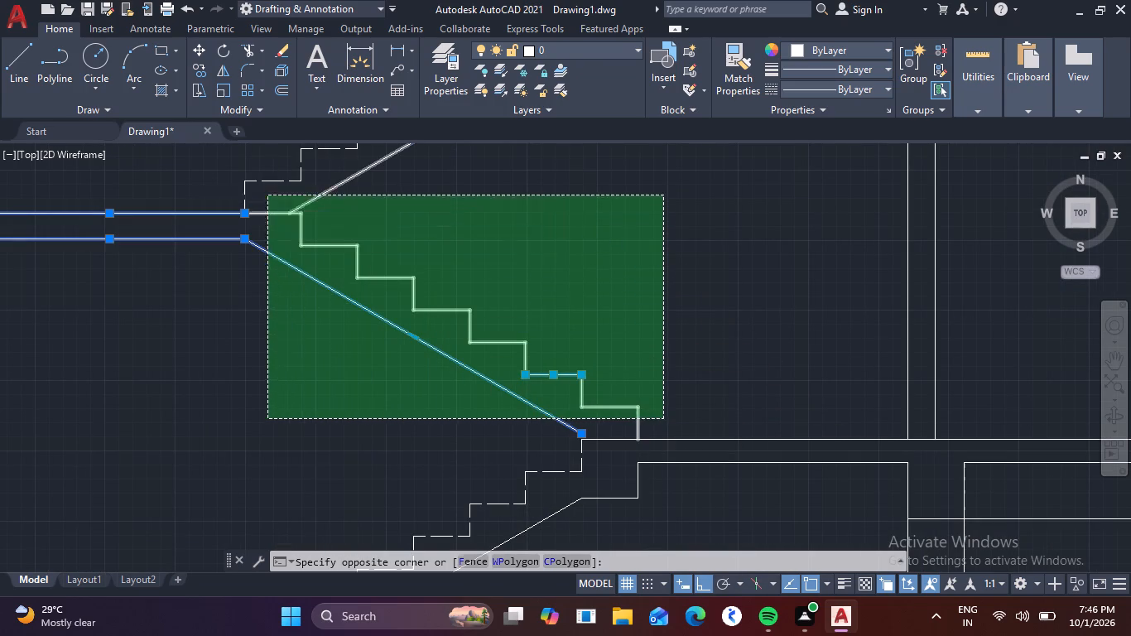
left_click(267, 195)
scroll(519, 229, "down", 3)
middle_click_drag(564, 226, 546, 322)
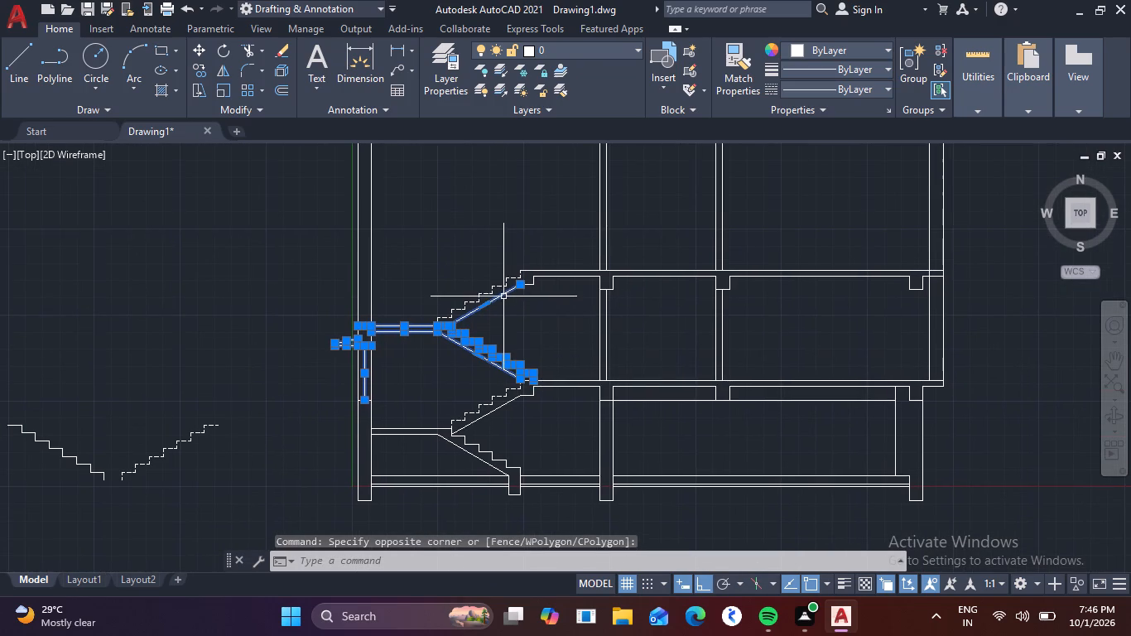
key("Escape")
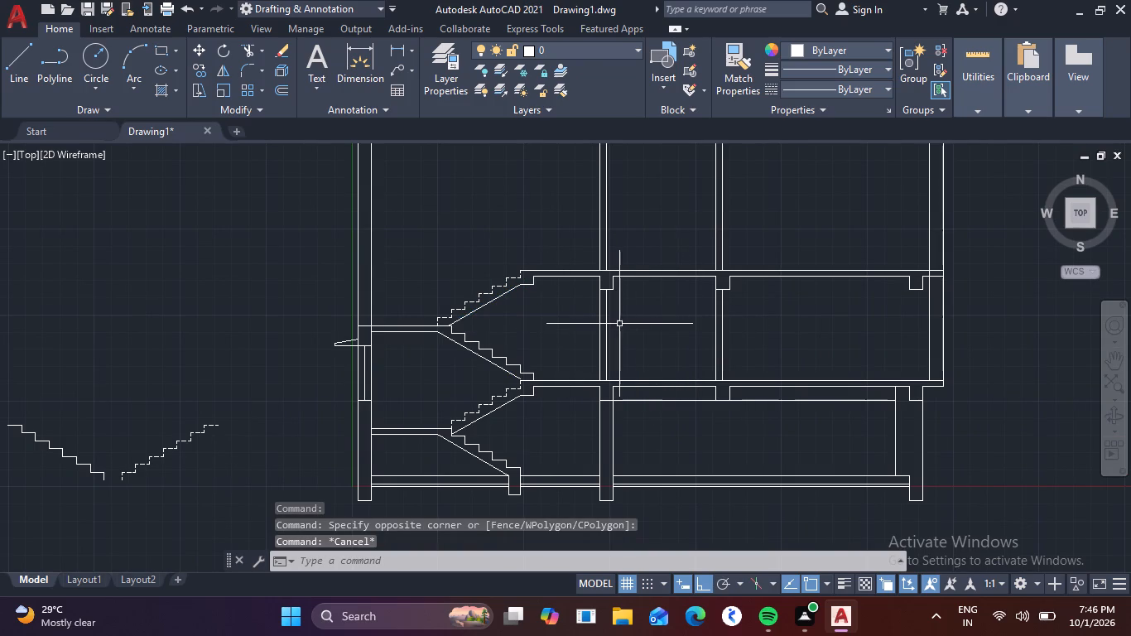
Draw a door outline about 950 wide on the first floor, from the wall beside the staircase across and down to the floor slab.
key("l")
key("space")
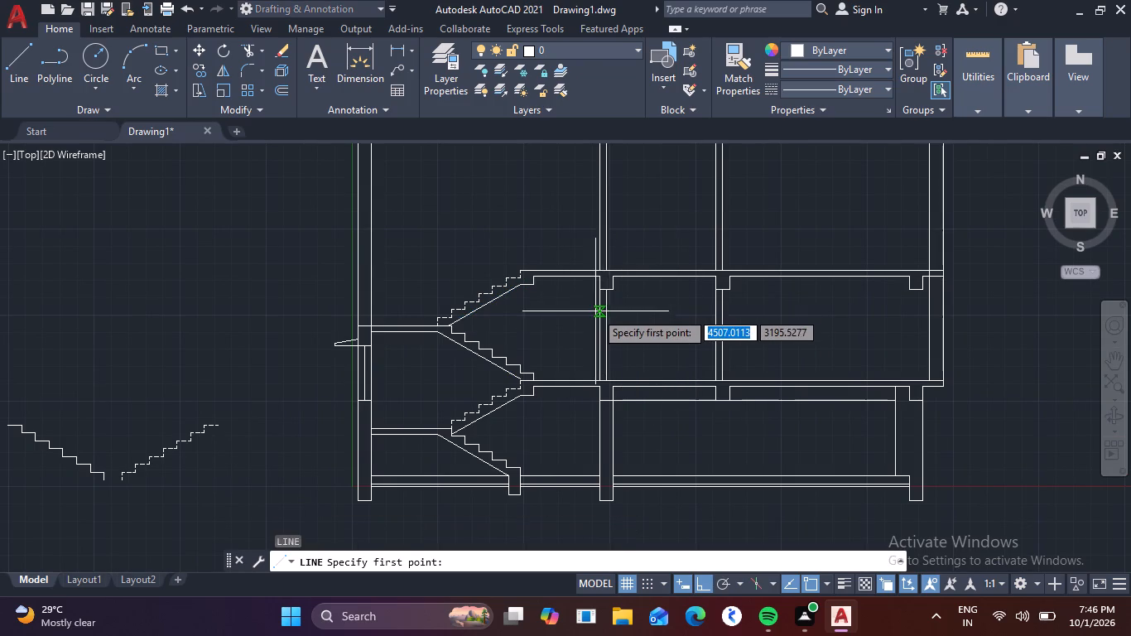
scroll(595, 311, "up", 2)
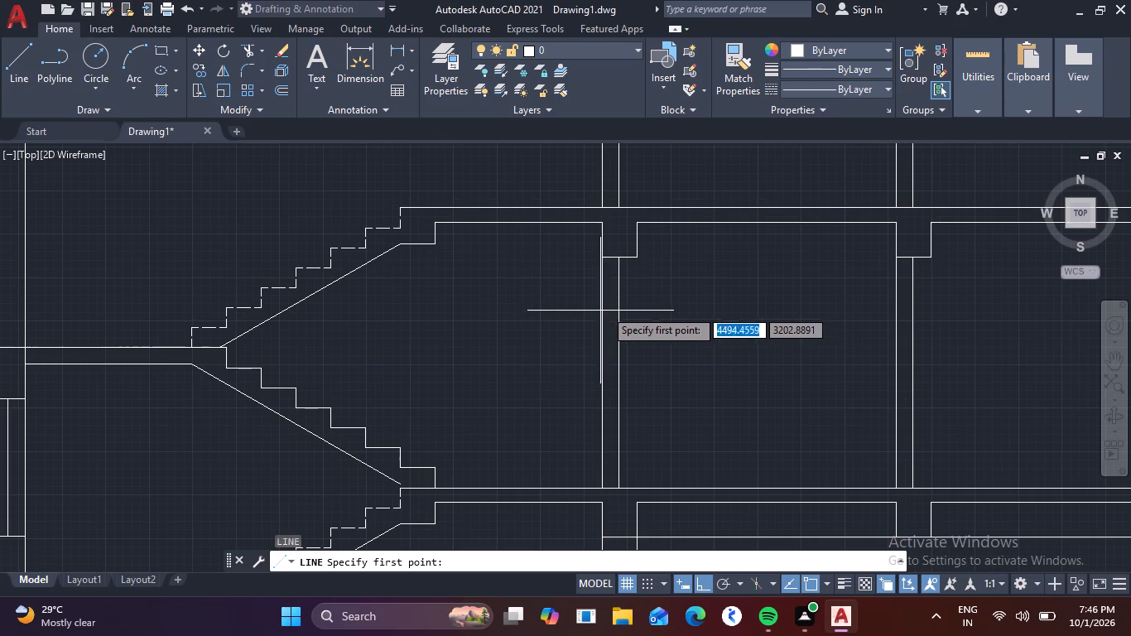
left_click(602, 308)
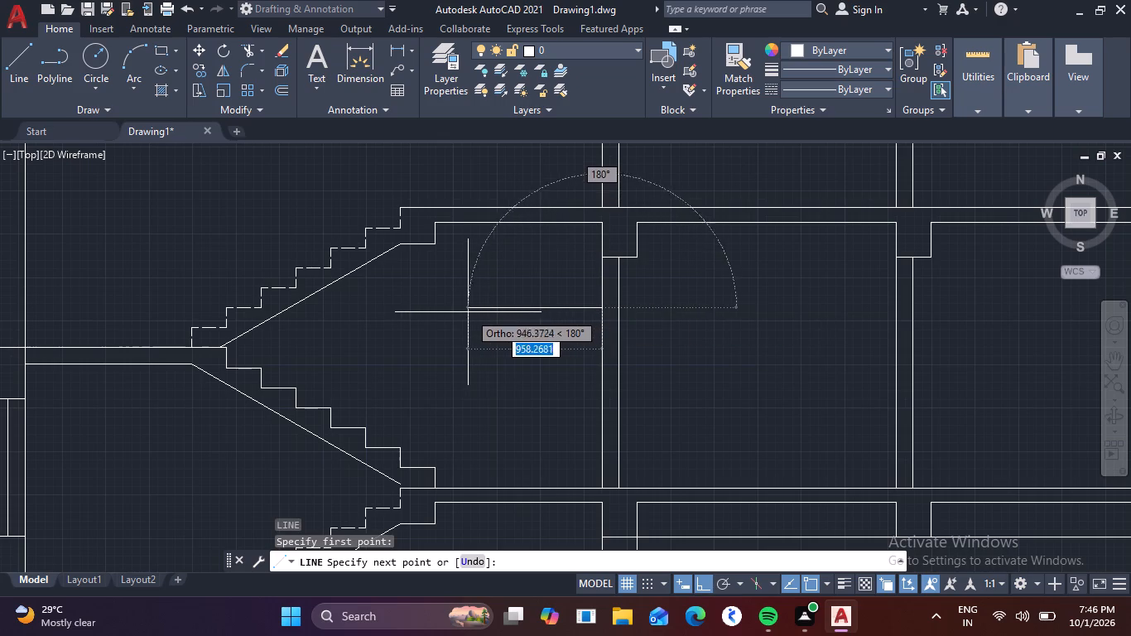
left_click(464, 311)
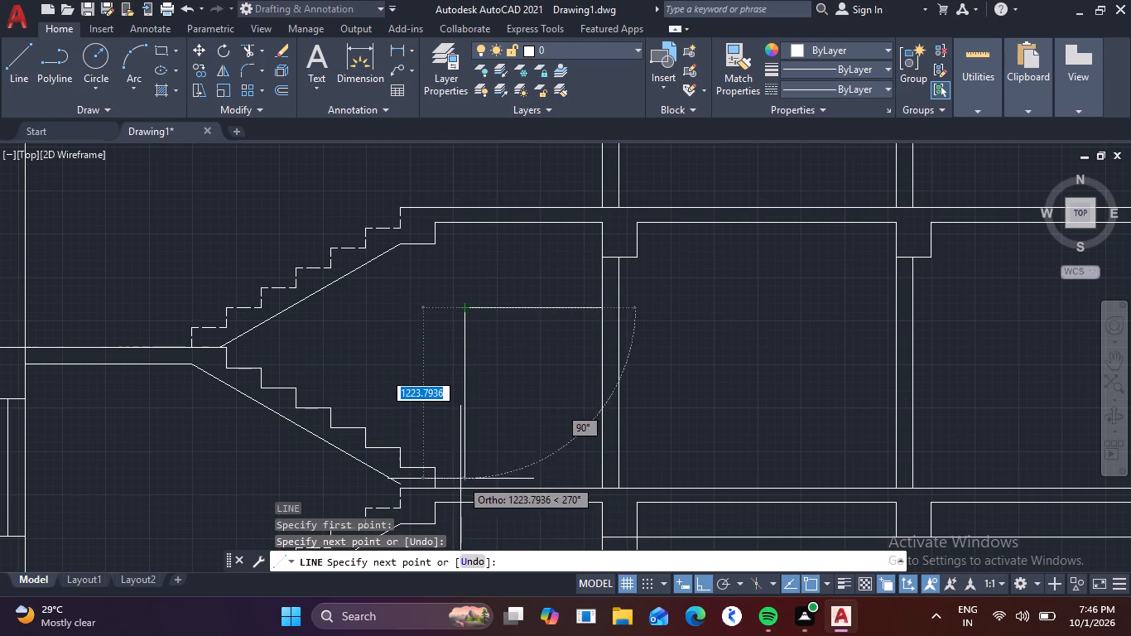
left_click(469, 488)
key("Escape")
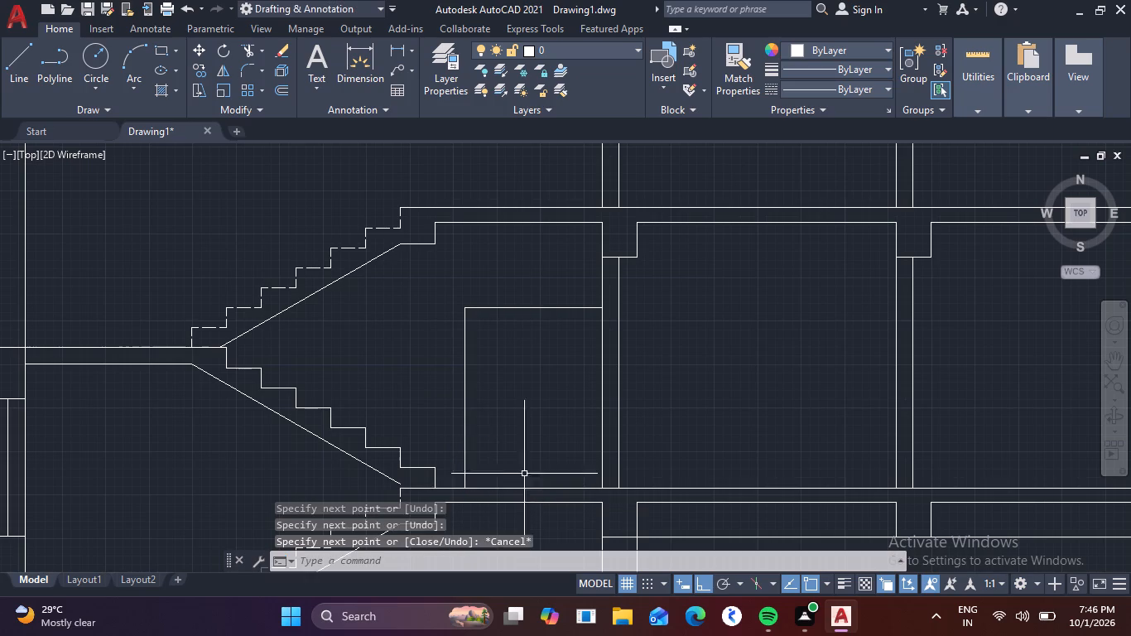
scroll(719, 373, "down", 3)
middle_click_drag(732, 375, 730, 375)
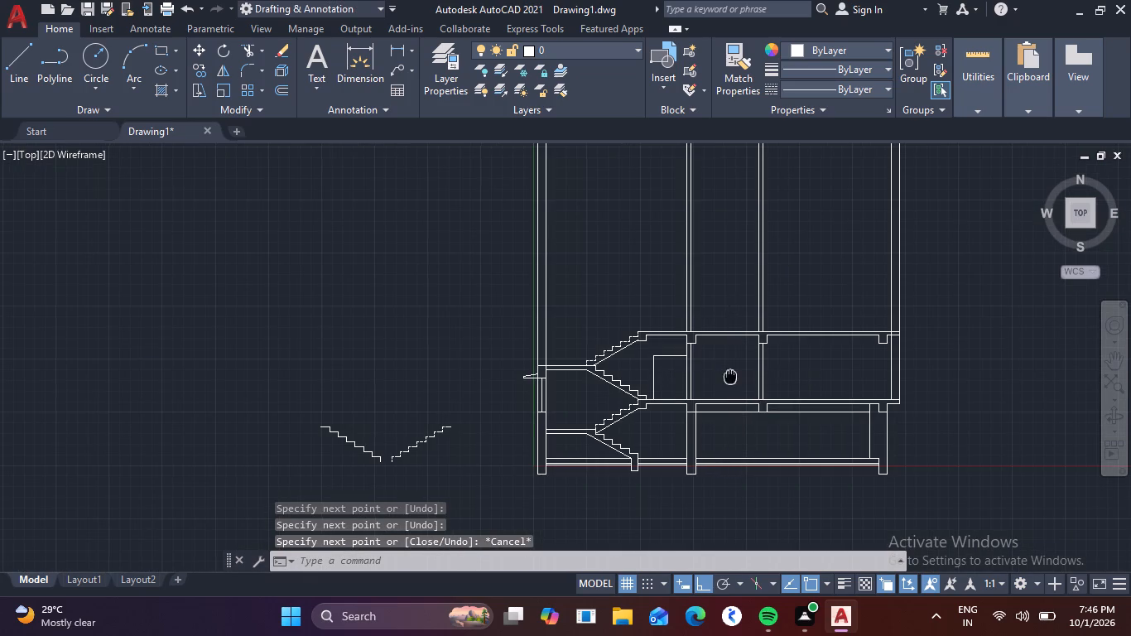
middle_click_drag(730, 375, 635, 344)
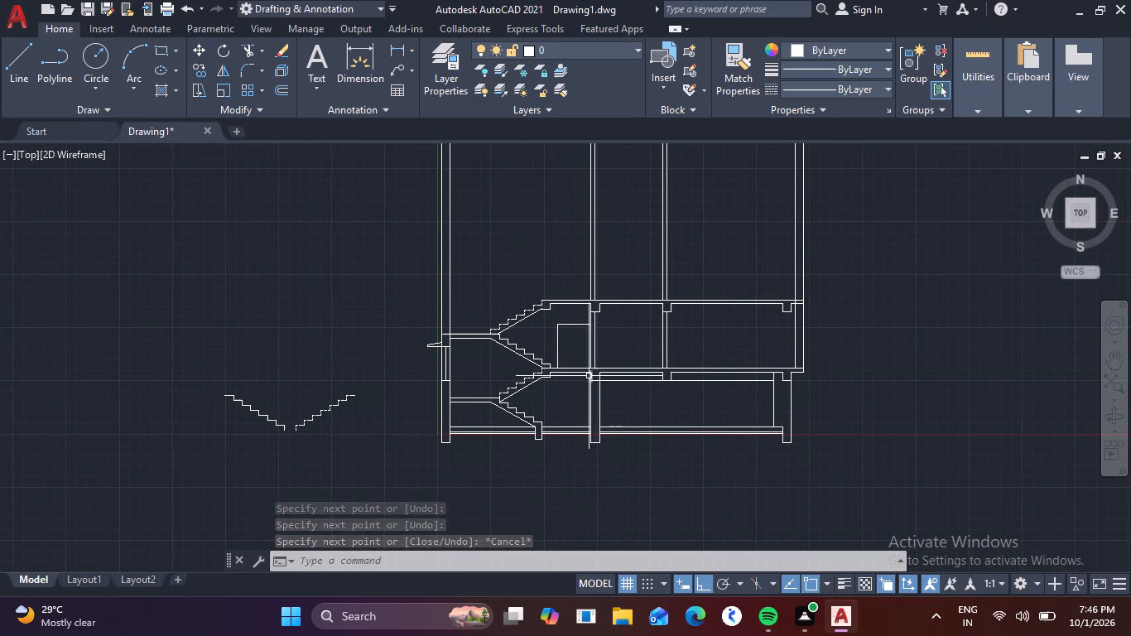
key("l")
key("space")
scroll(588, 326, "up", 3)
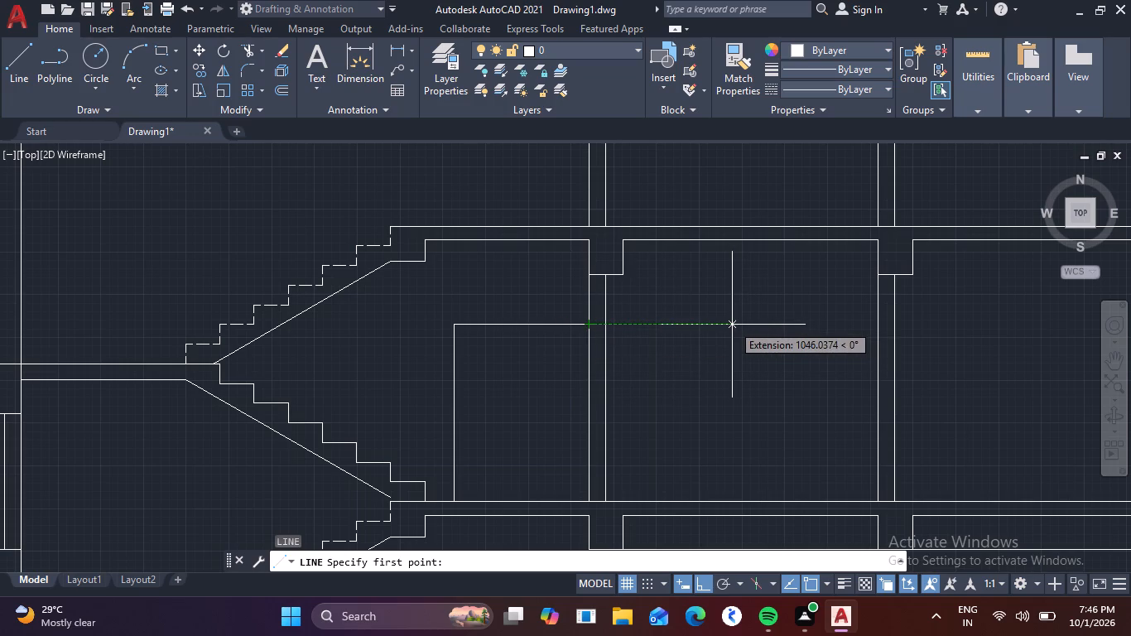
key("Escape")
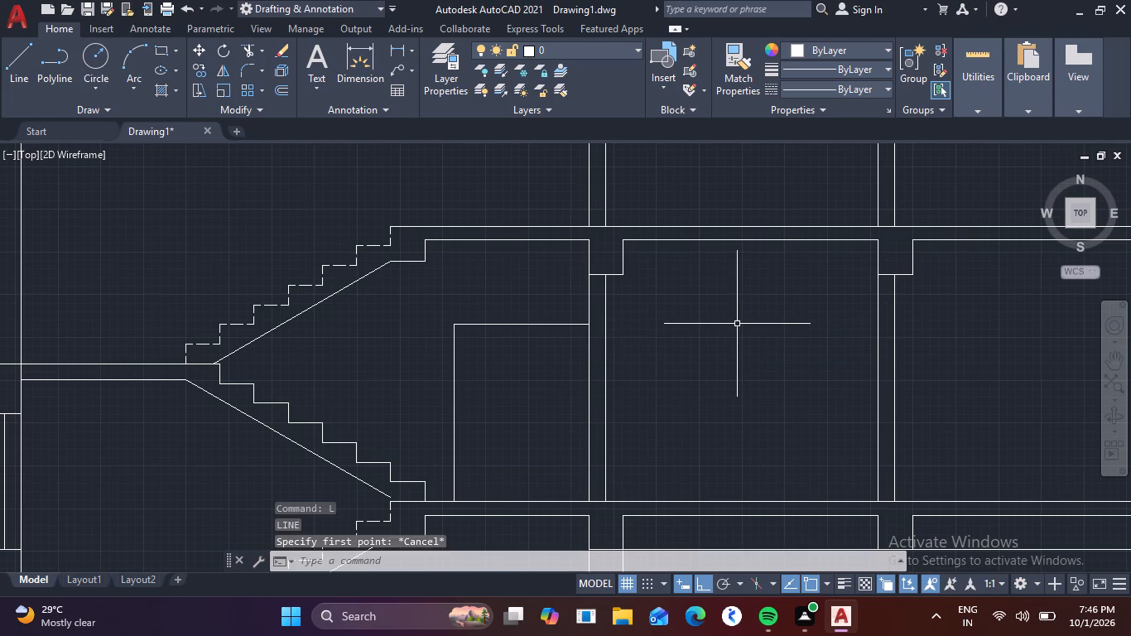
Draw a window rectangle about 532 by 700 in the first floor's middle bay, its top level with the door outline's top.
key("r")
key("e")
key("c")
key("space")
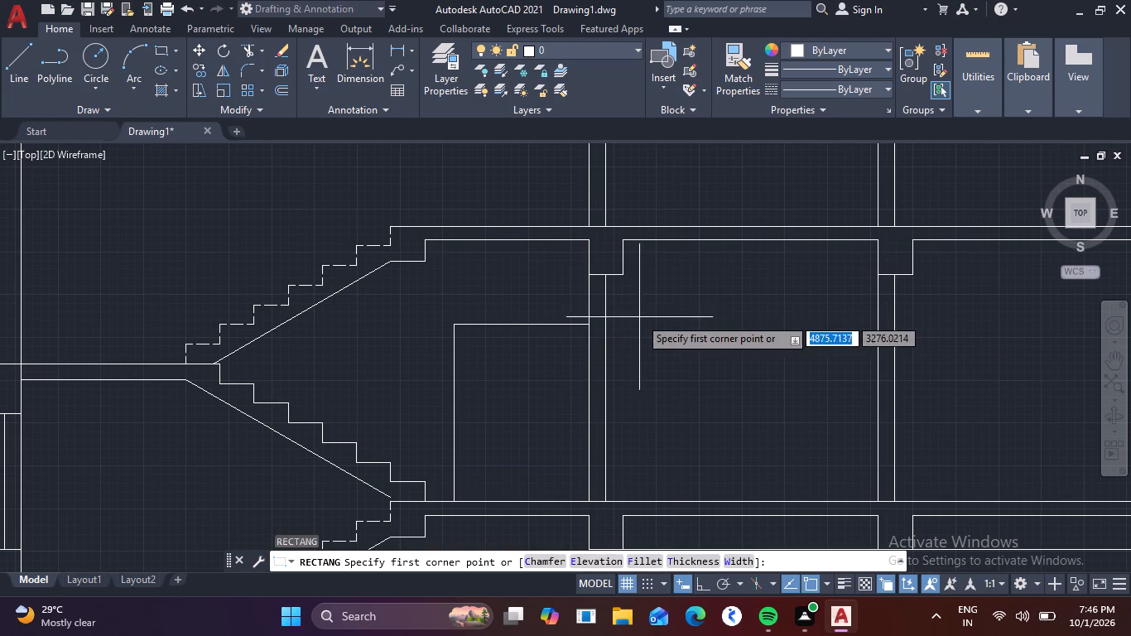
left_click(733, 325)
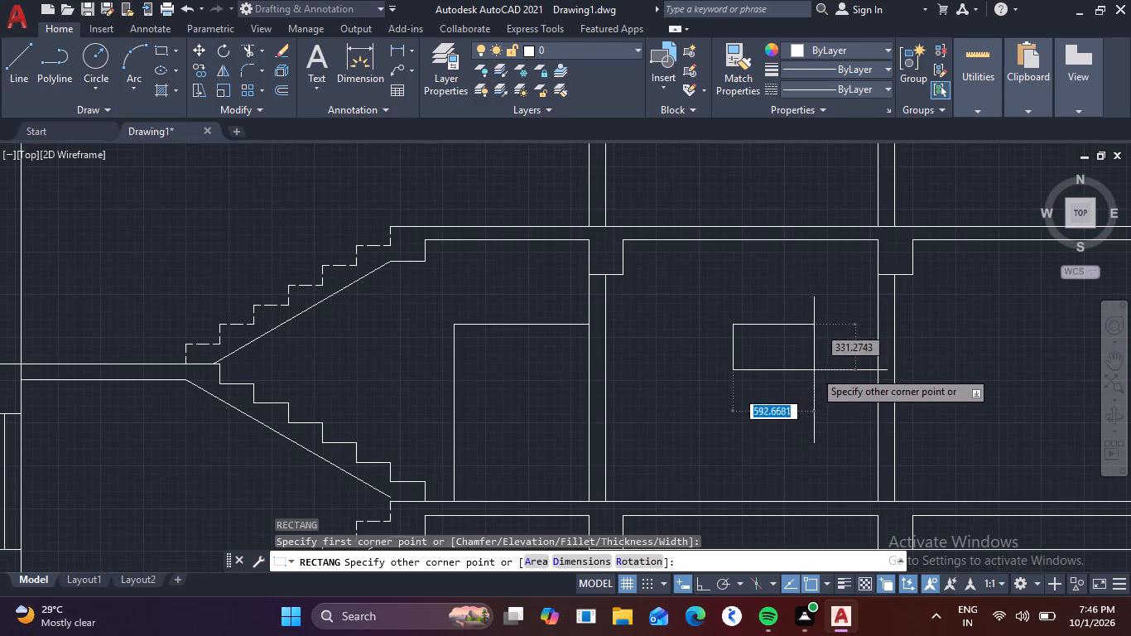
left_click(806, 421)
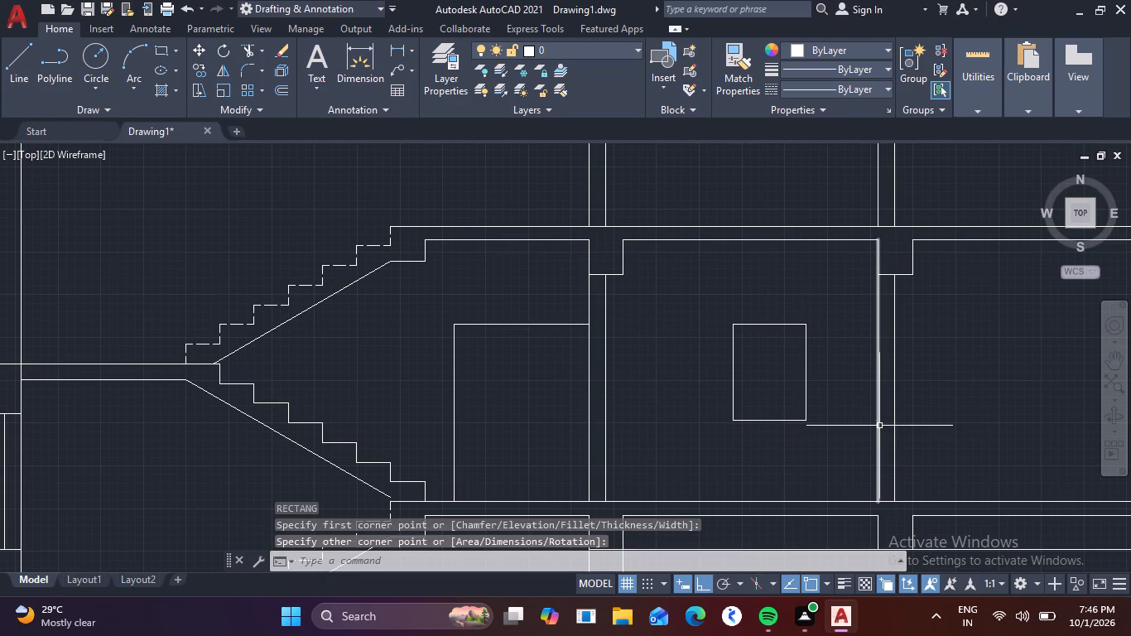
Draw a second window rectangle about 1046 by 700 in the first floor's widest bay, aligned with the first window's top and bottom.
key("space")
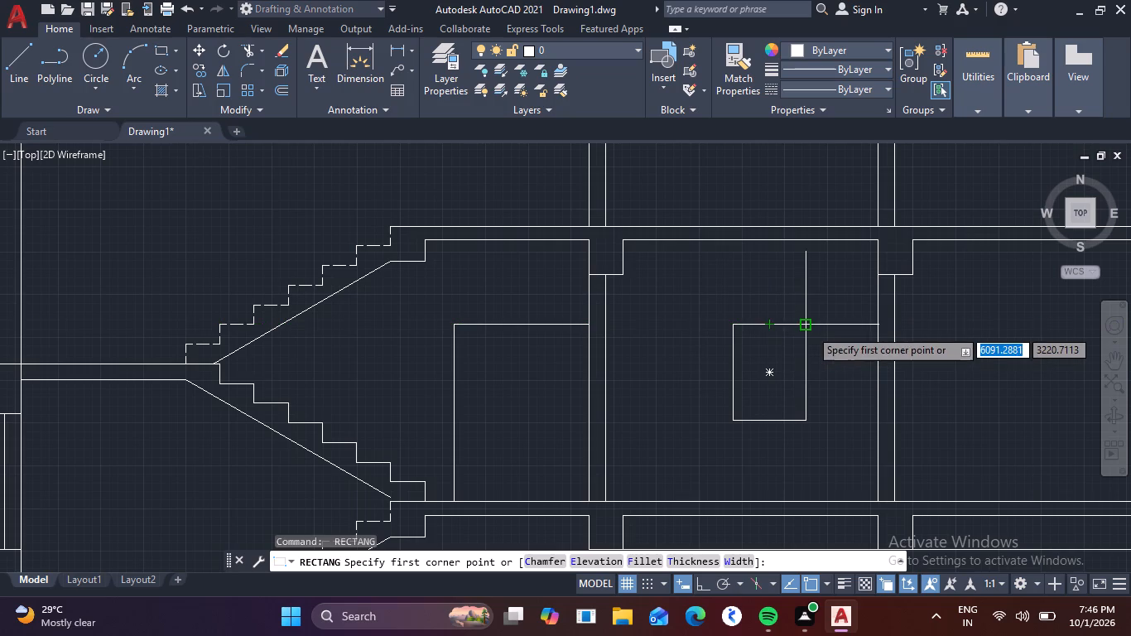
middle_click_drag(992, 341, 612, 297)
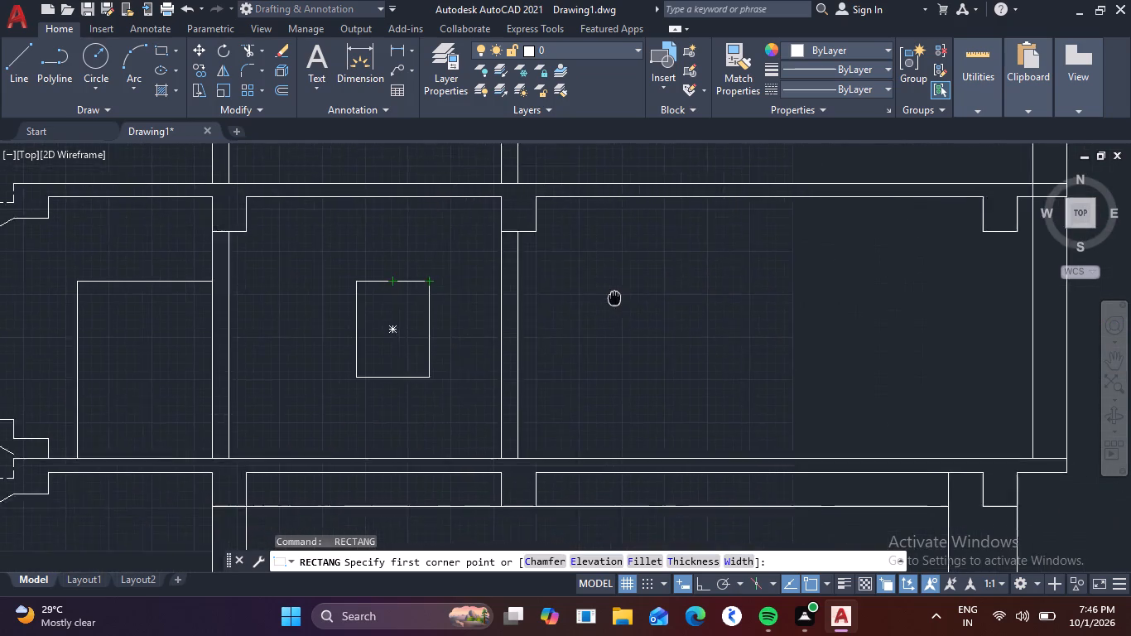
middle_click_drag(612, 297, 531, 293)
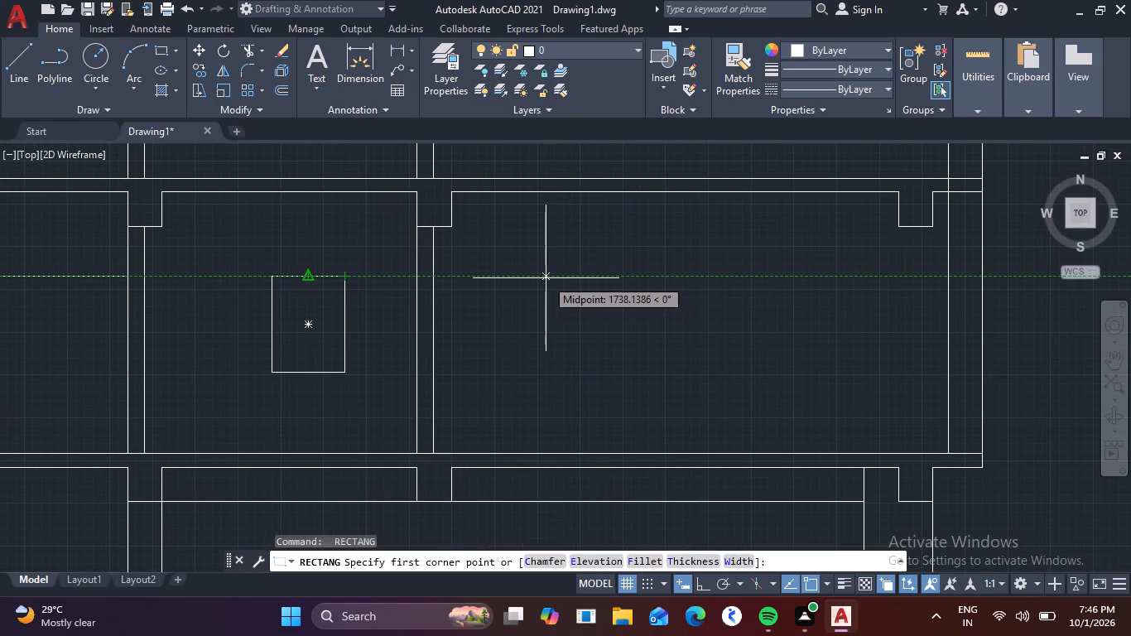
left_click(546, 278)
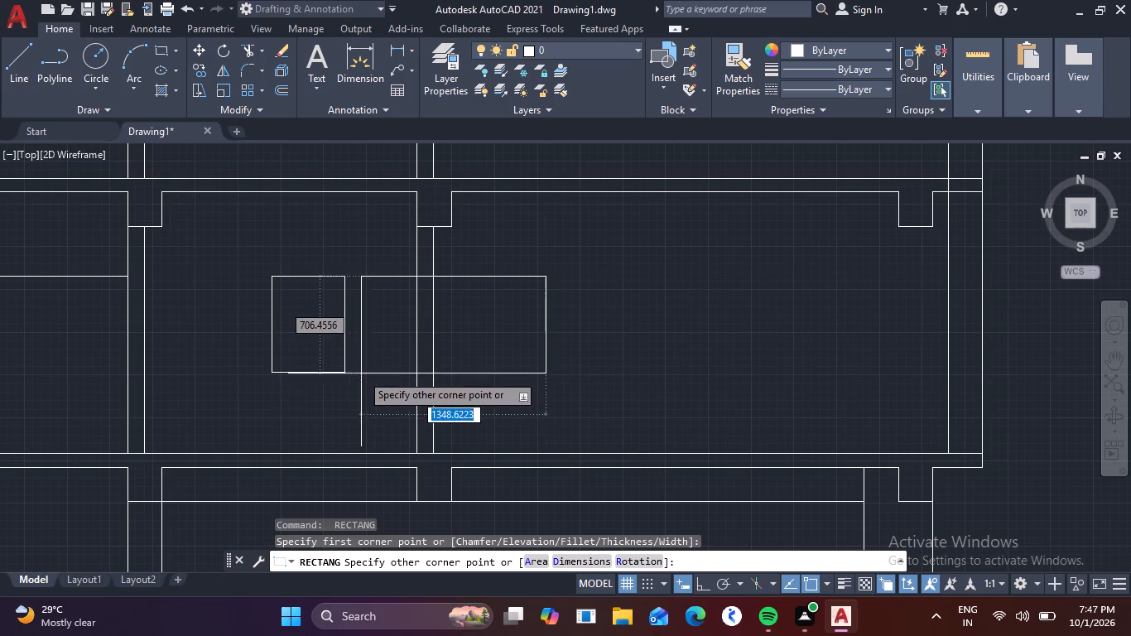
left_click(689, 375)
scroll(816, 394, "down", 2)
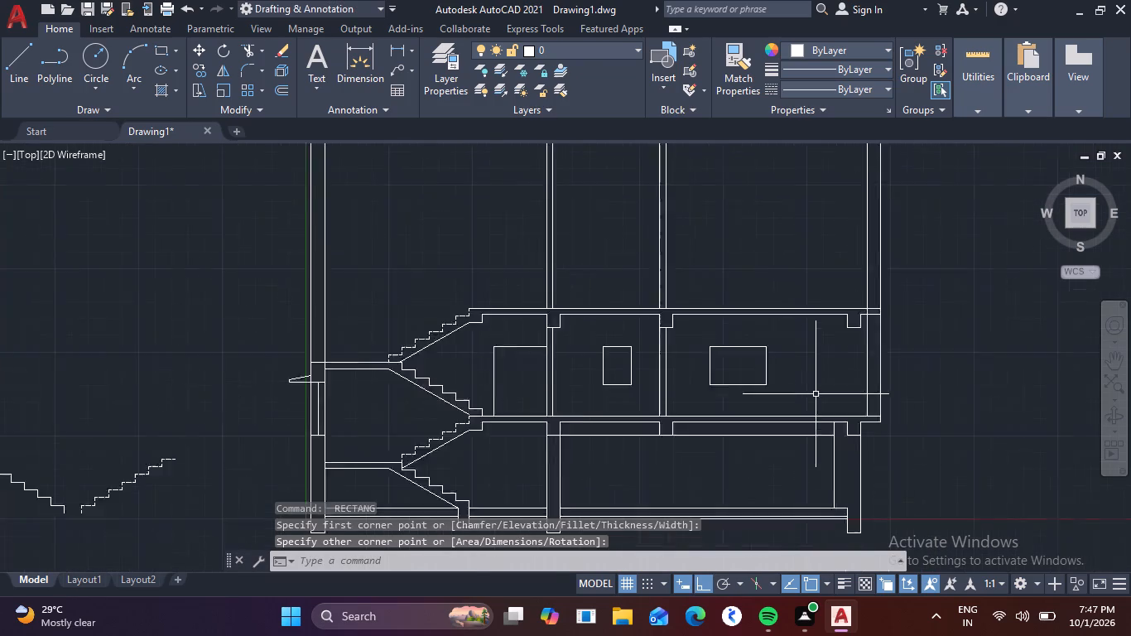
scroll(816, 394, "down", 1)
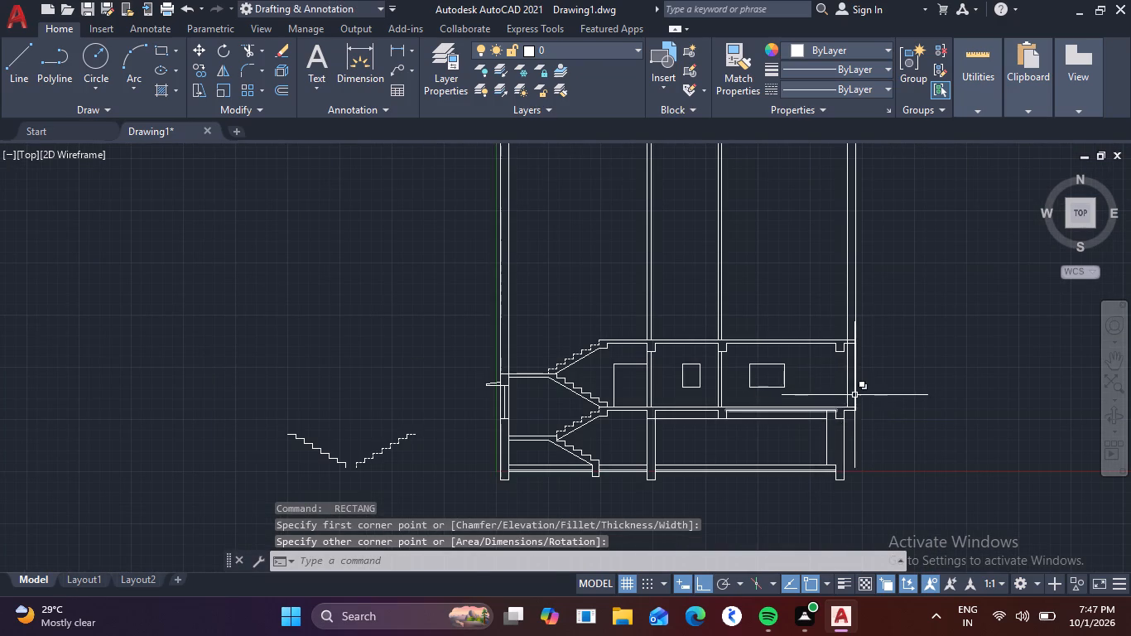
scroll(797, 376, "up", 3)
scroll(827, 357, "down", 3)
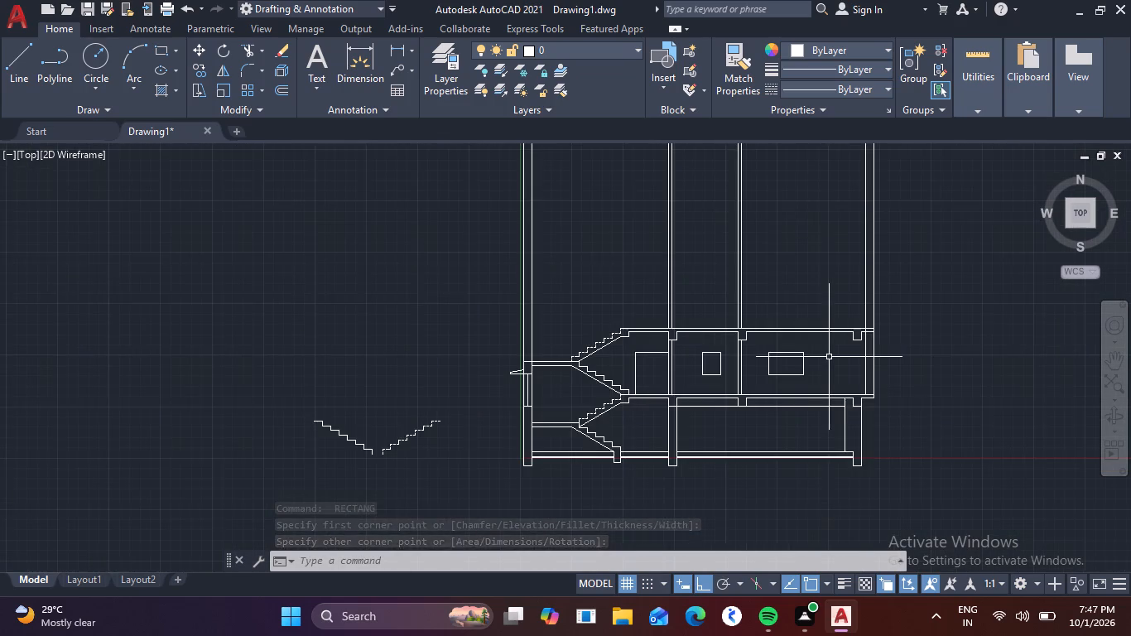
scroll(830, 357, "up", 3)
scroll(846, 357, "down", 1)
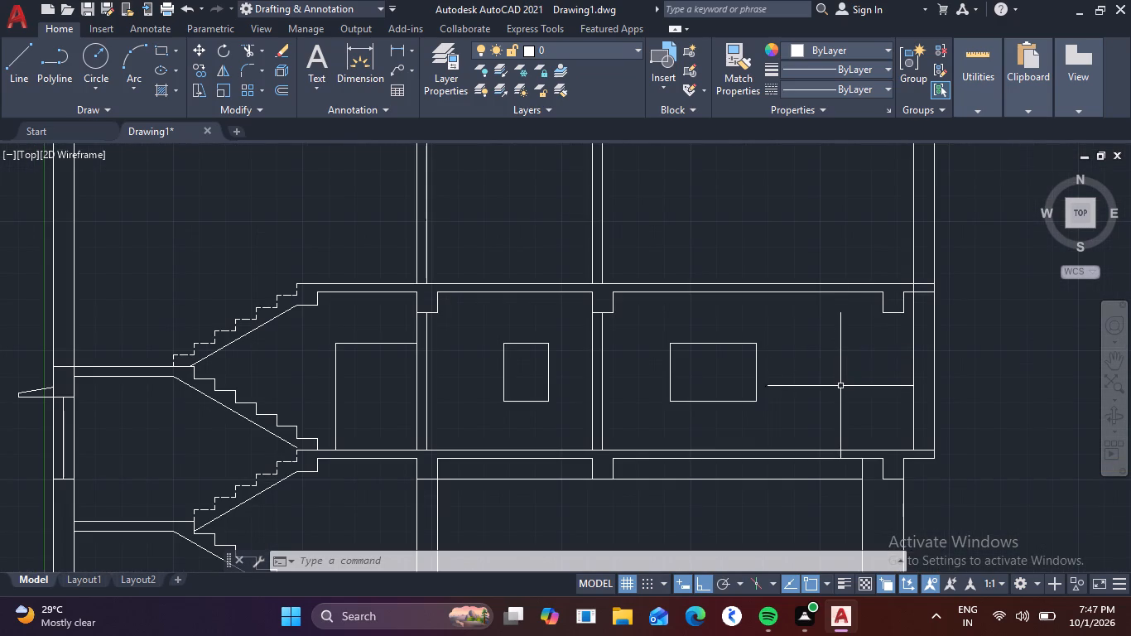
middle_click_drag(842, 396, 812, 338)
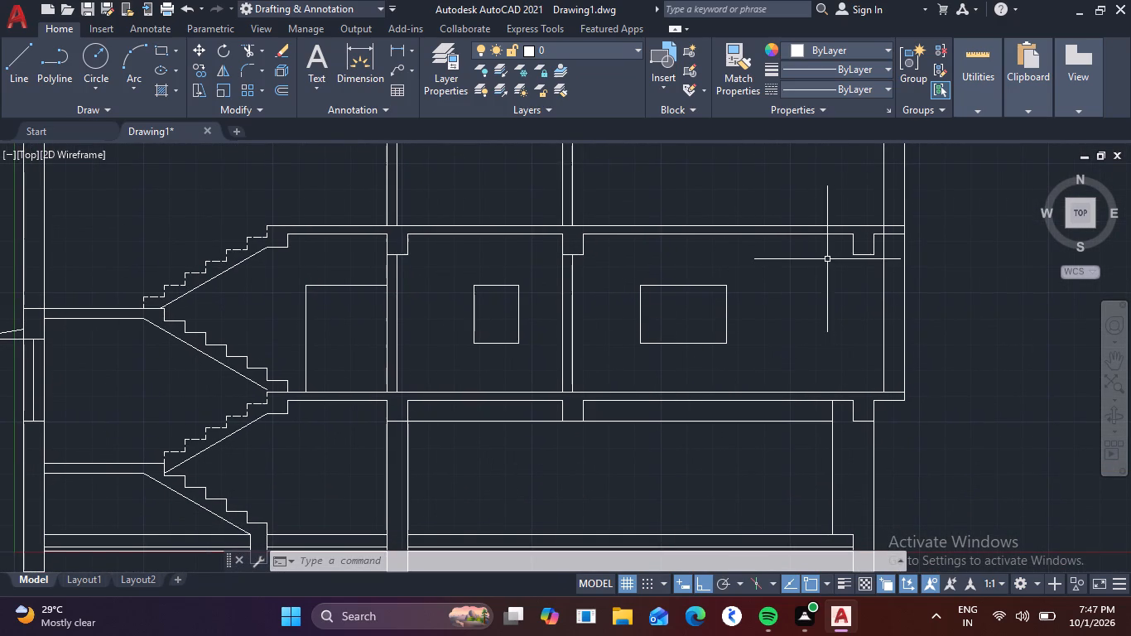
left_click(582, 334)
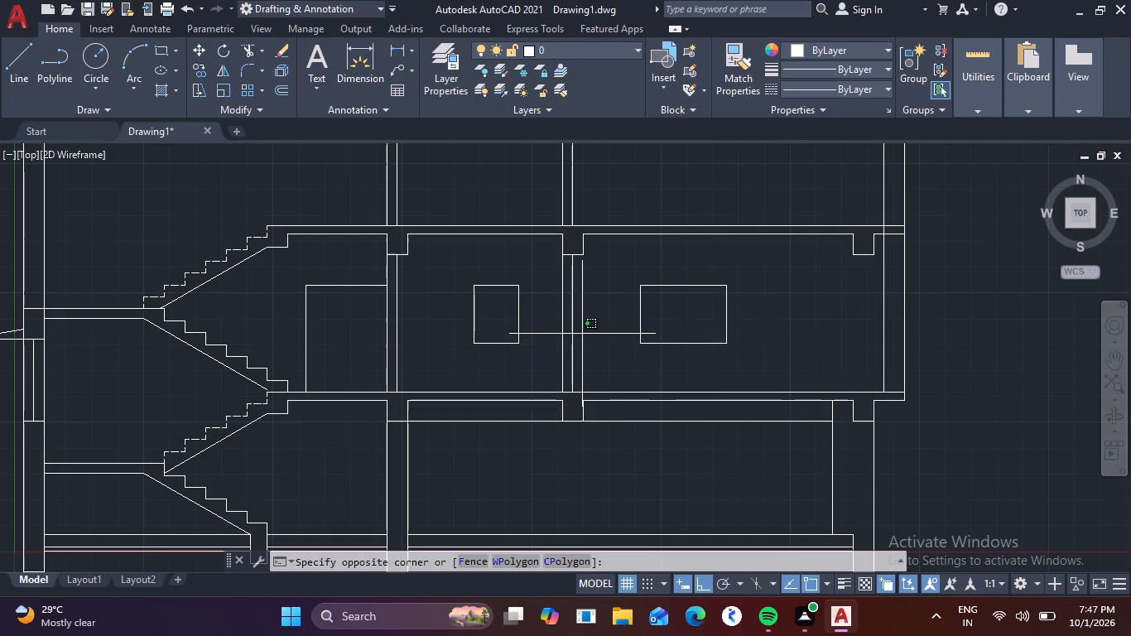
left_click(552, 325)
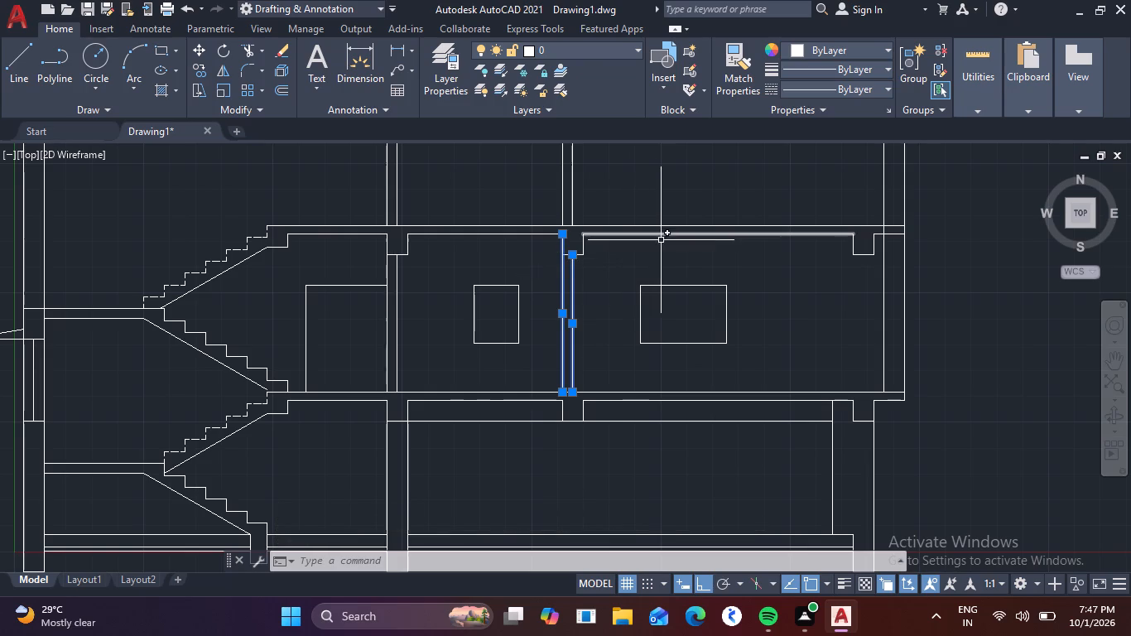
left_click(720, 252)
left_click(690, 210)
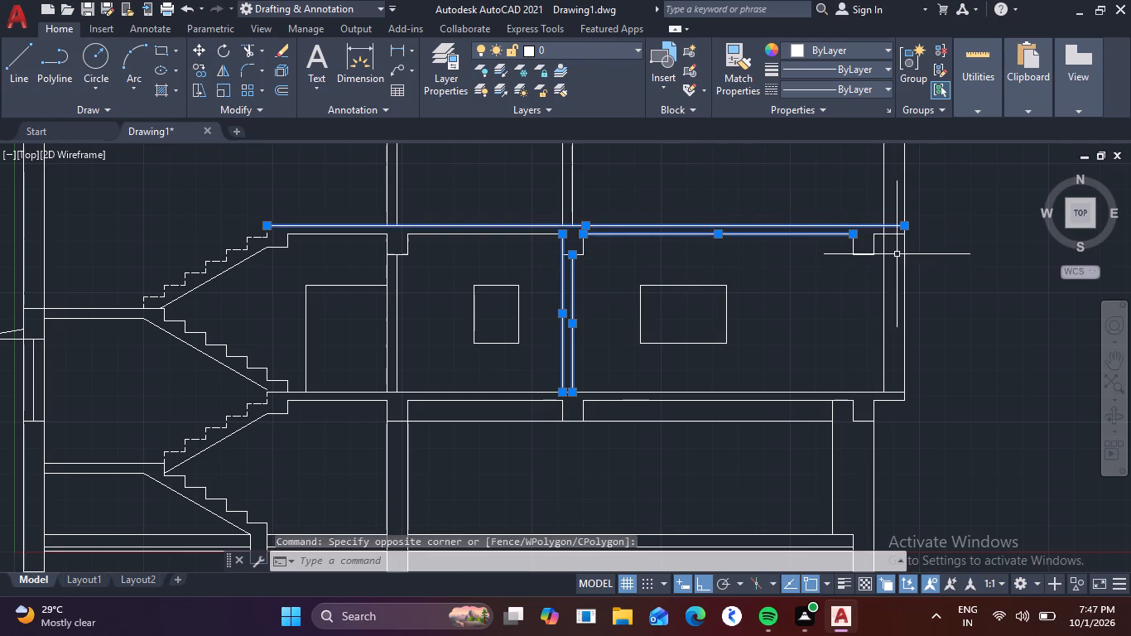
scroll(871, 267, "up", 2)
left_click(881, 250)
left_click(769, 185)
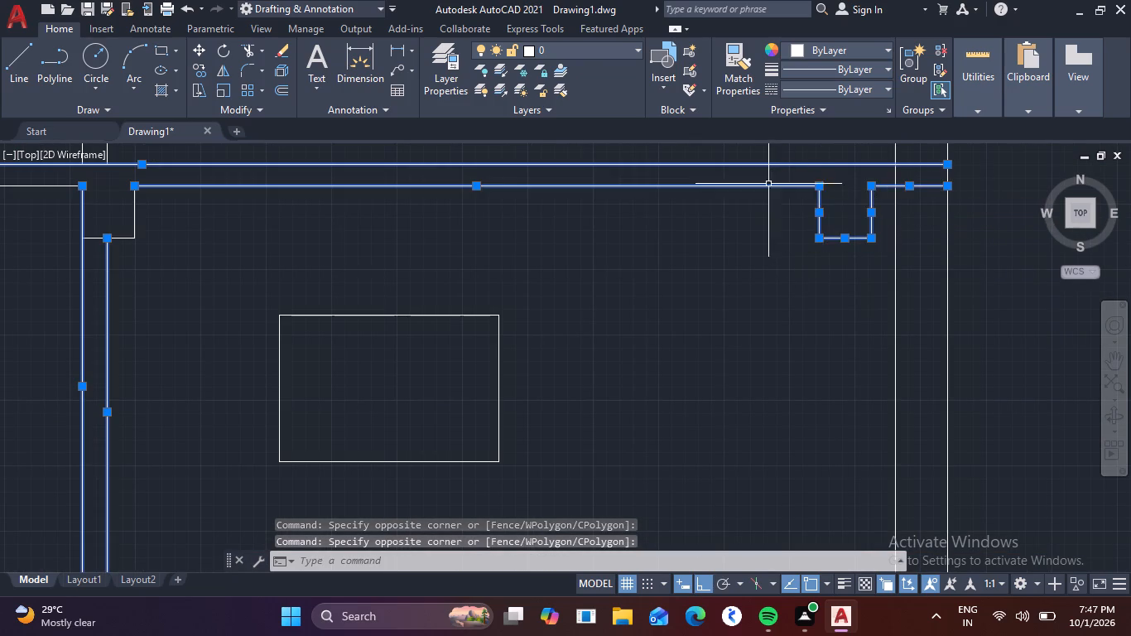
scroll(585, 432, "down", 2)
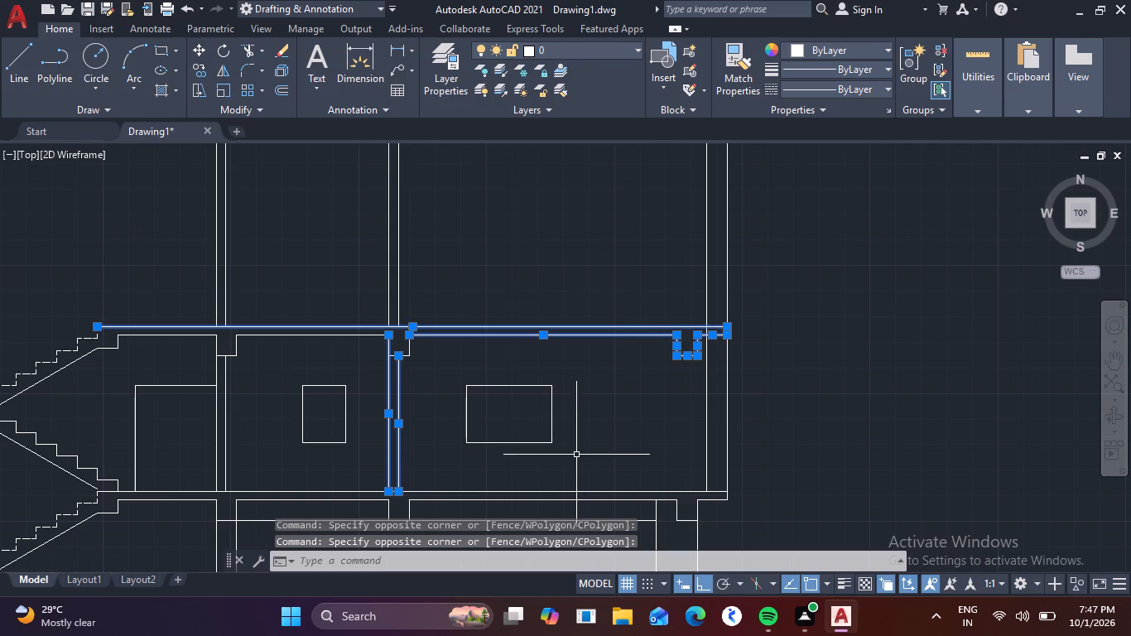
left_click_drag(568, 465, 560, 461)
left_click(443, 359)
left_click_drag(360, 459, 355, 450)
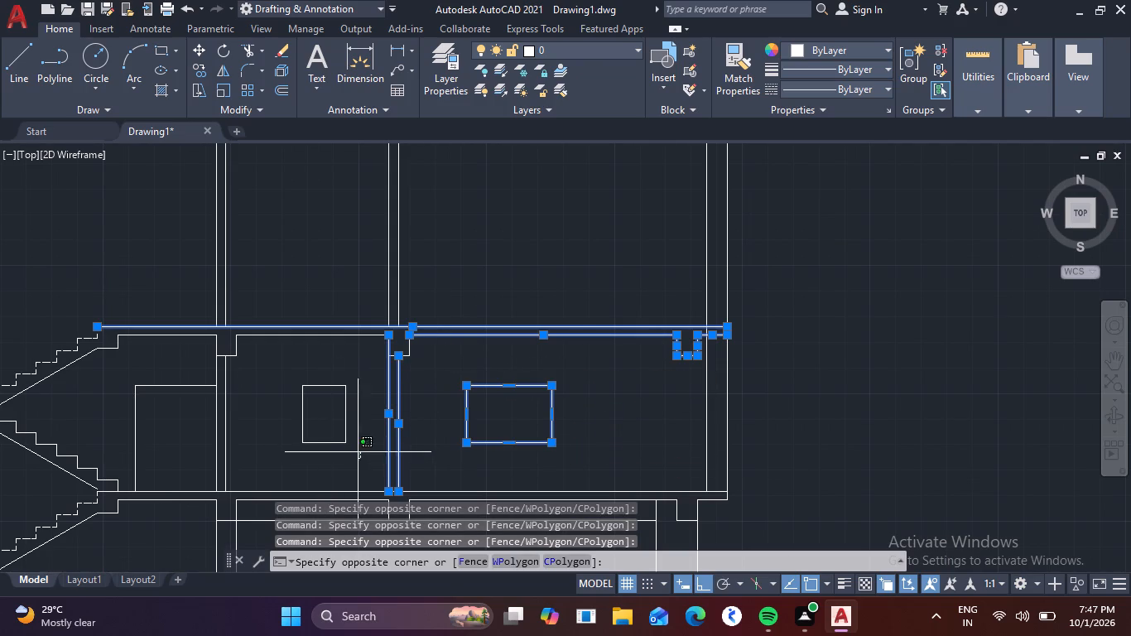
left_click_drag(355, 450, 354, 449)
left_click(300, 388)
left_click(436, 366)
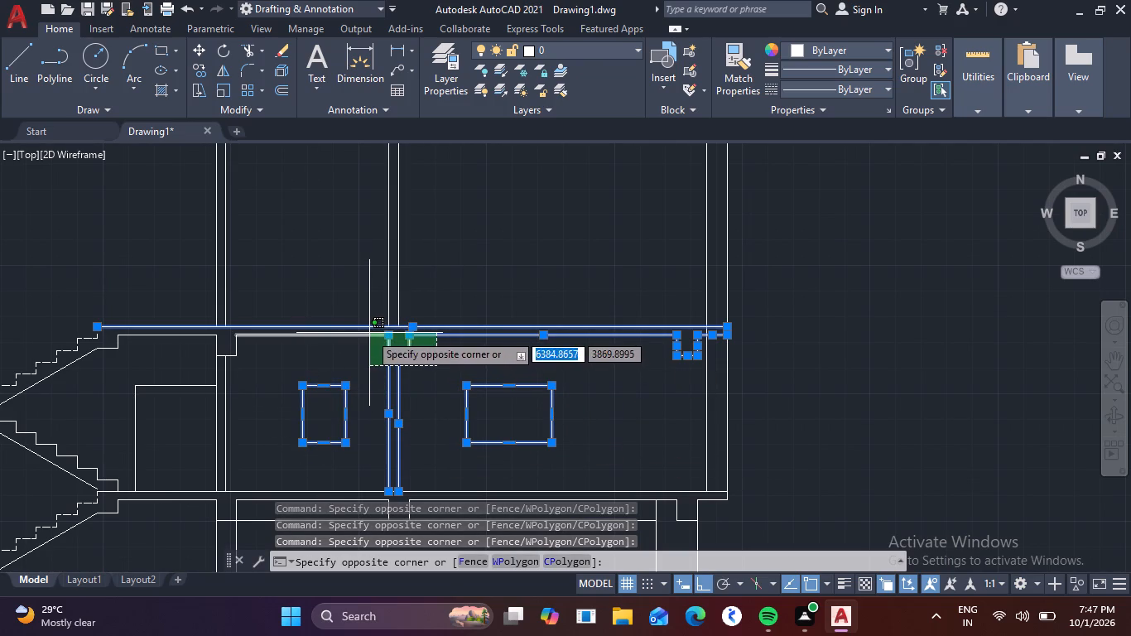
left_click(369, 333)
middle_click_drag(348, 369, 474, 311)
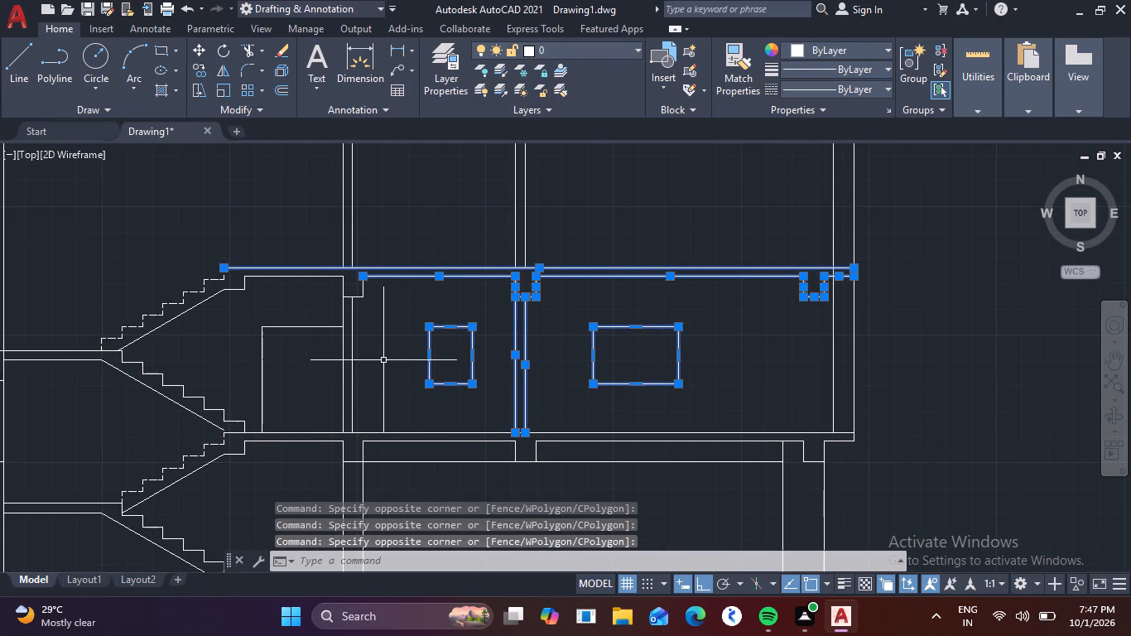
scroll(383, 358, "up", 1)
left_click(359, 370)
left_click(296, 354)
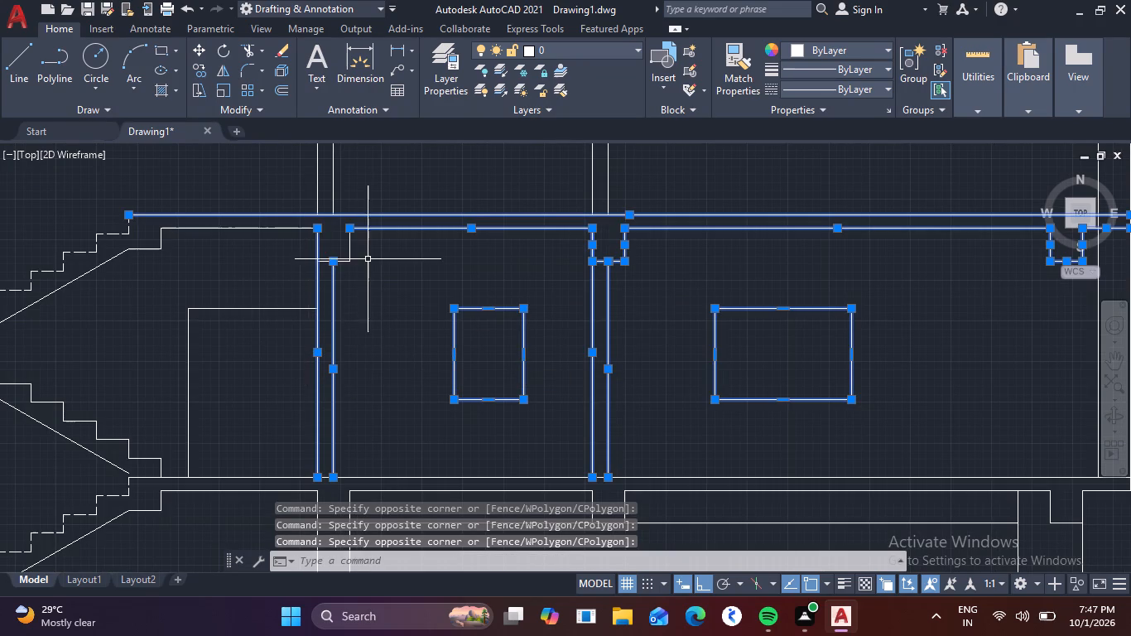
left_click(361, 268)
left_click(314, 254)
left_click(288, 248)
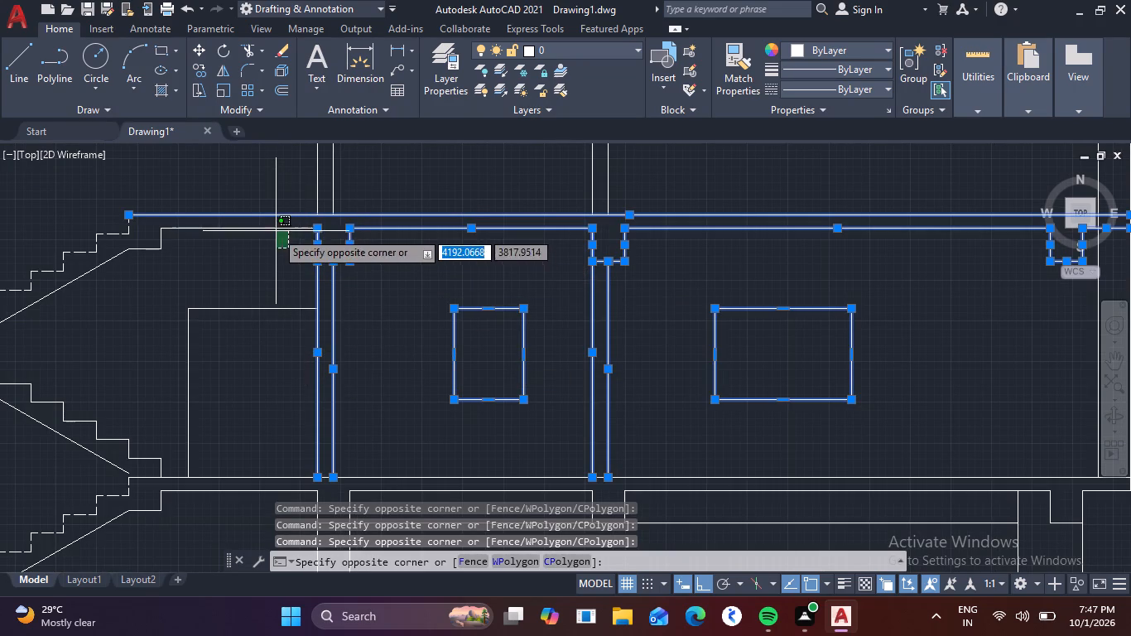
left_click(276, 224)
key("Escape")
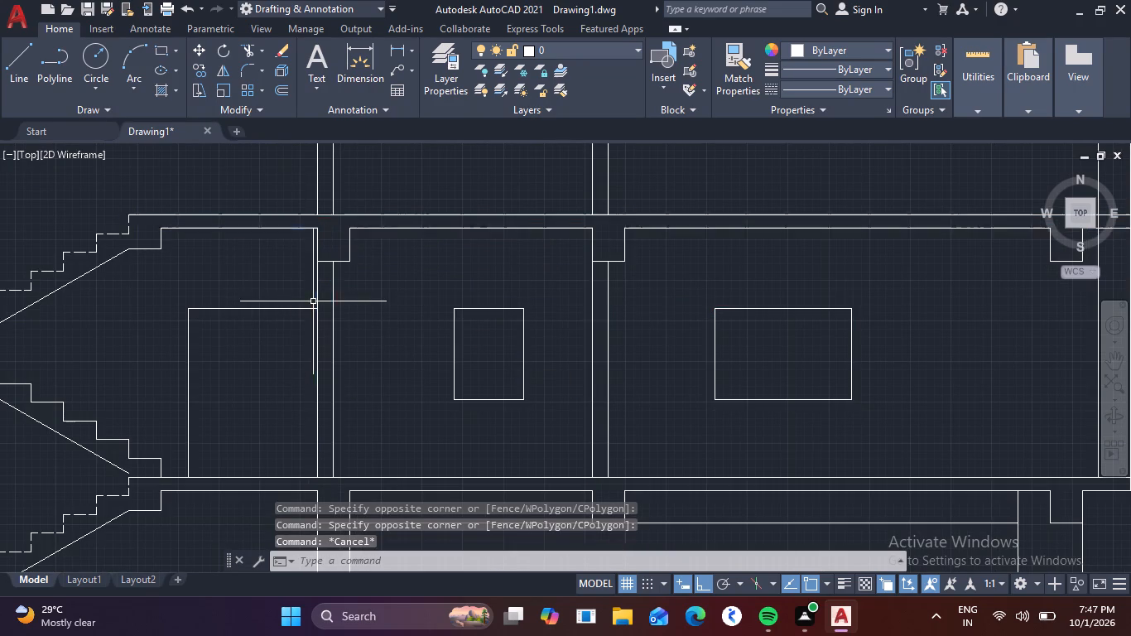
With linetype ACAD_ISO02W100 current, draw a vertical line about 760 long up from the upper dashed flight's lowest tread, ending level with the slab underside.
middle_click_drag(282, 267, 587, 305)
scroll(588, 287, "down", 2)
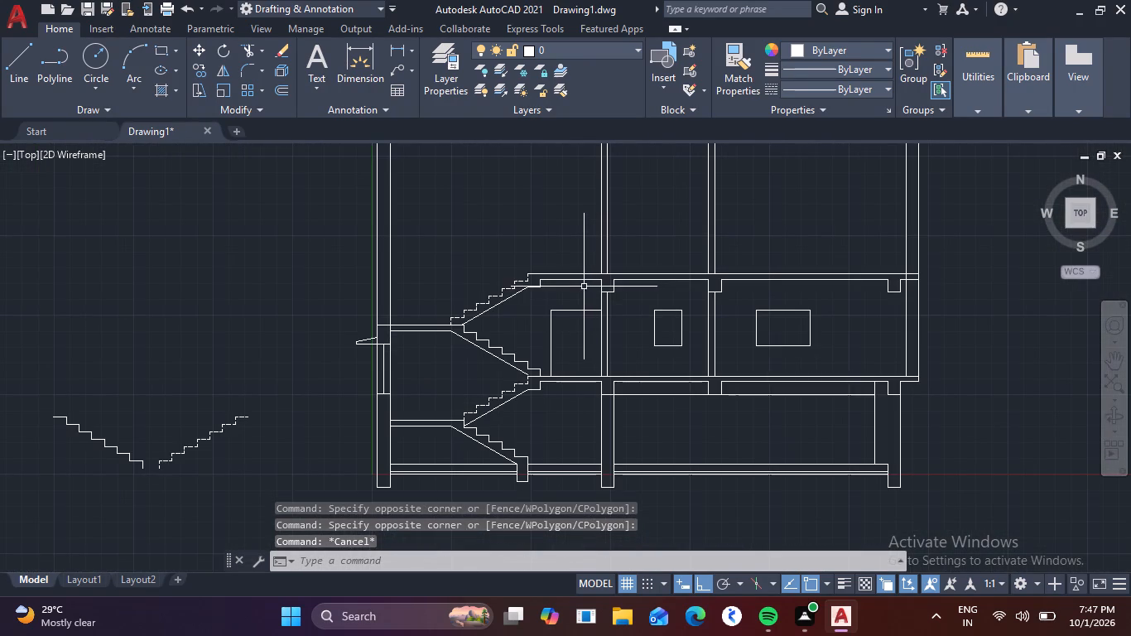
middle_click_drag(507, 301, 591, 258)
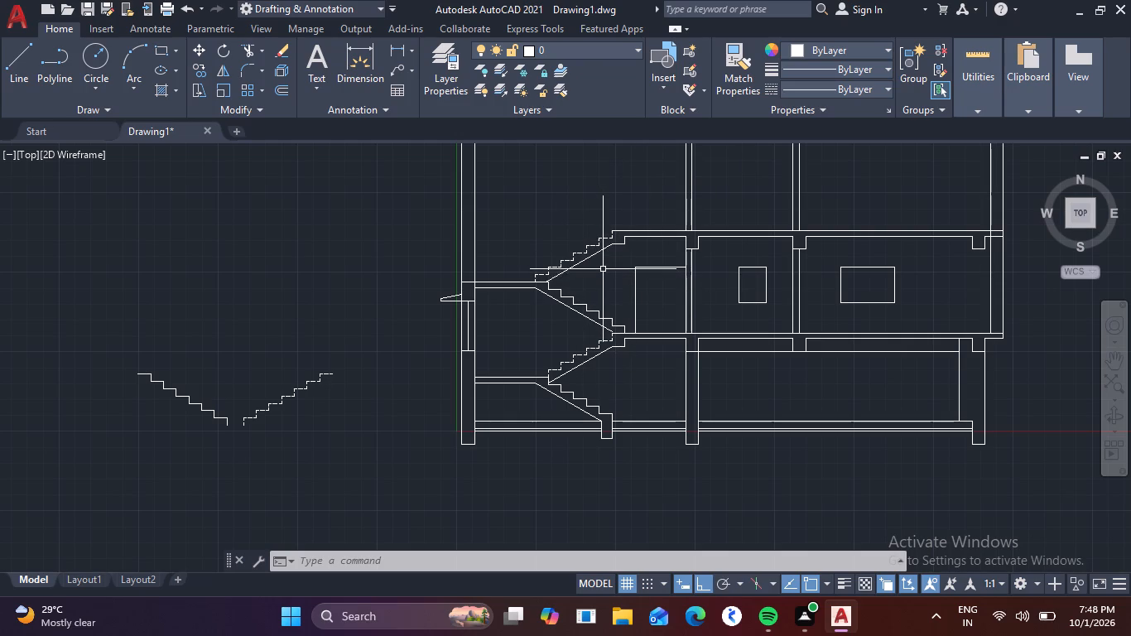
scroll(599, 261, "up", 1)
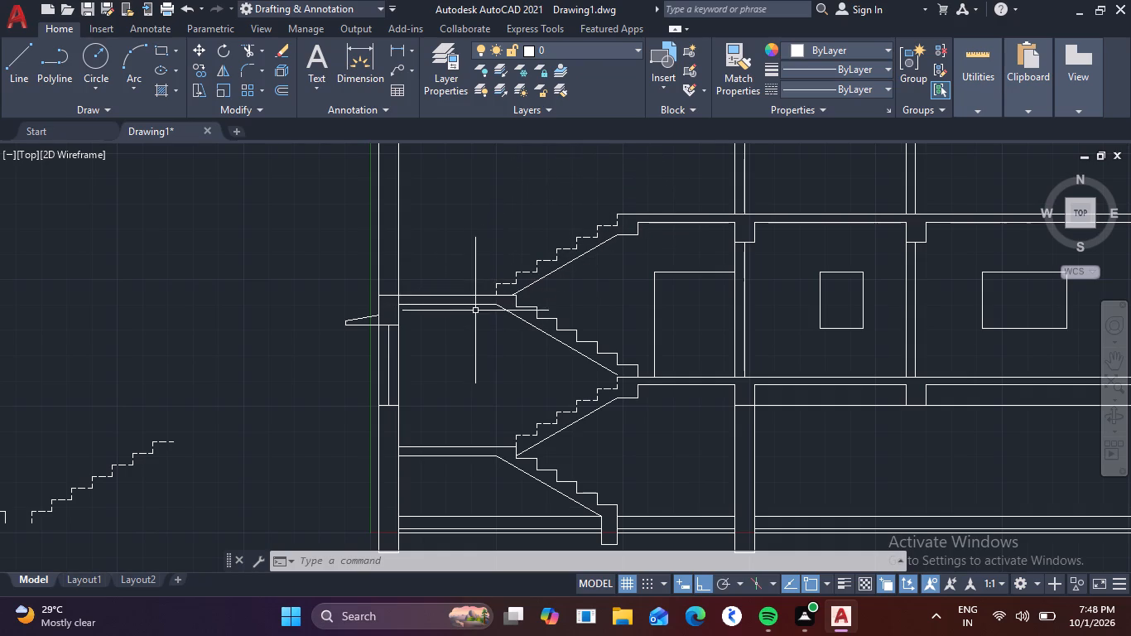
left_click(891, 88)
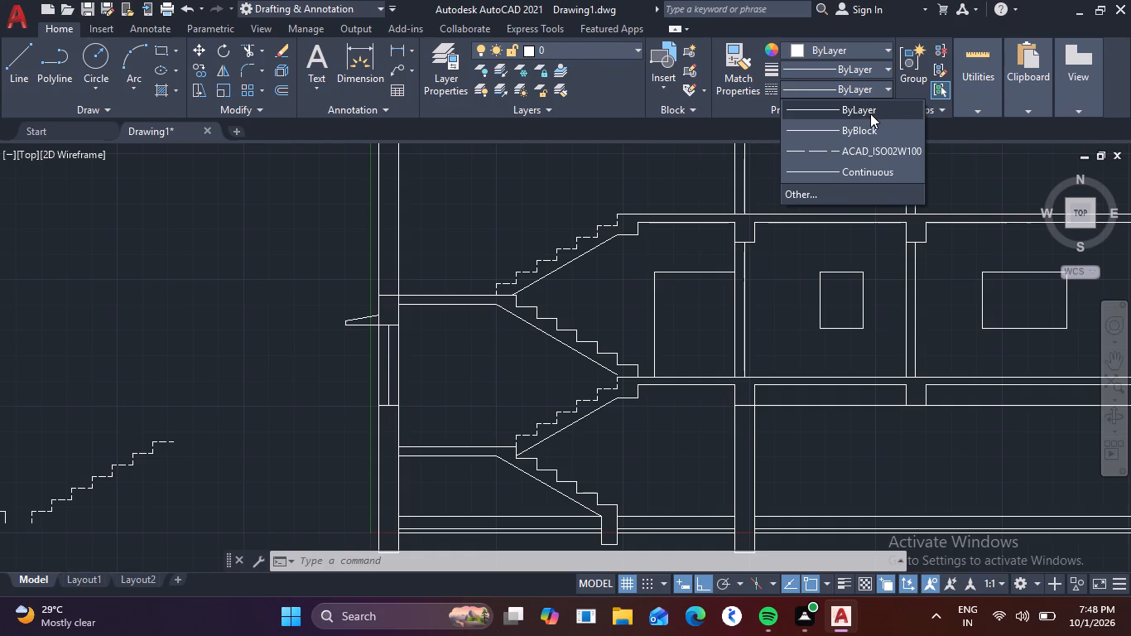
left_click(840, 148)
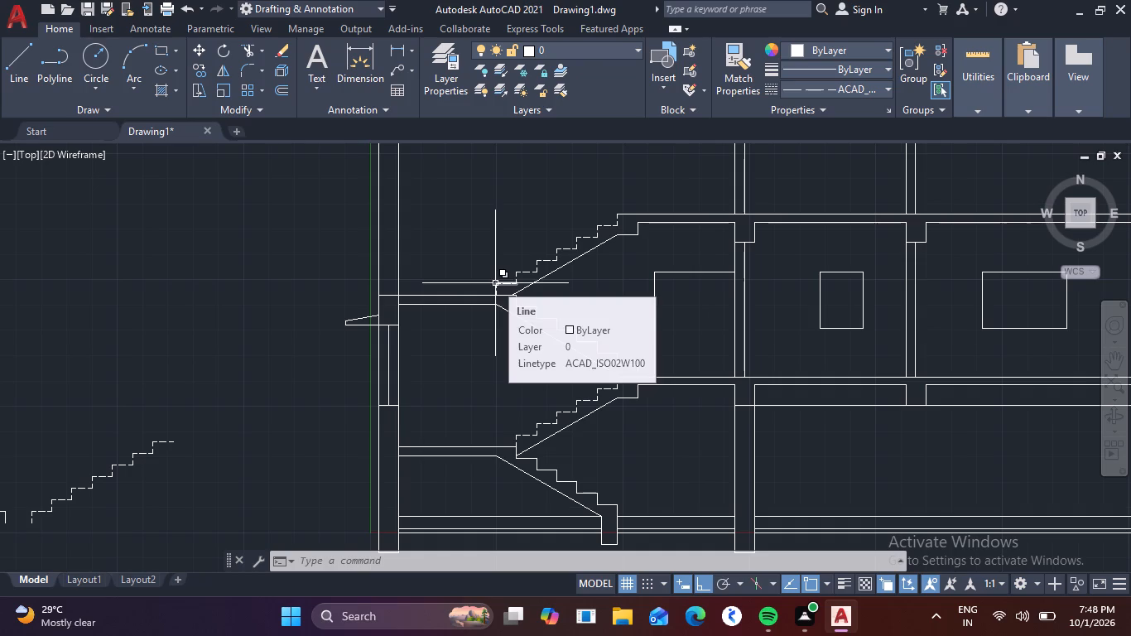
type("l")
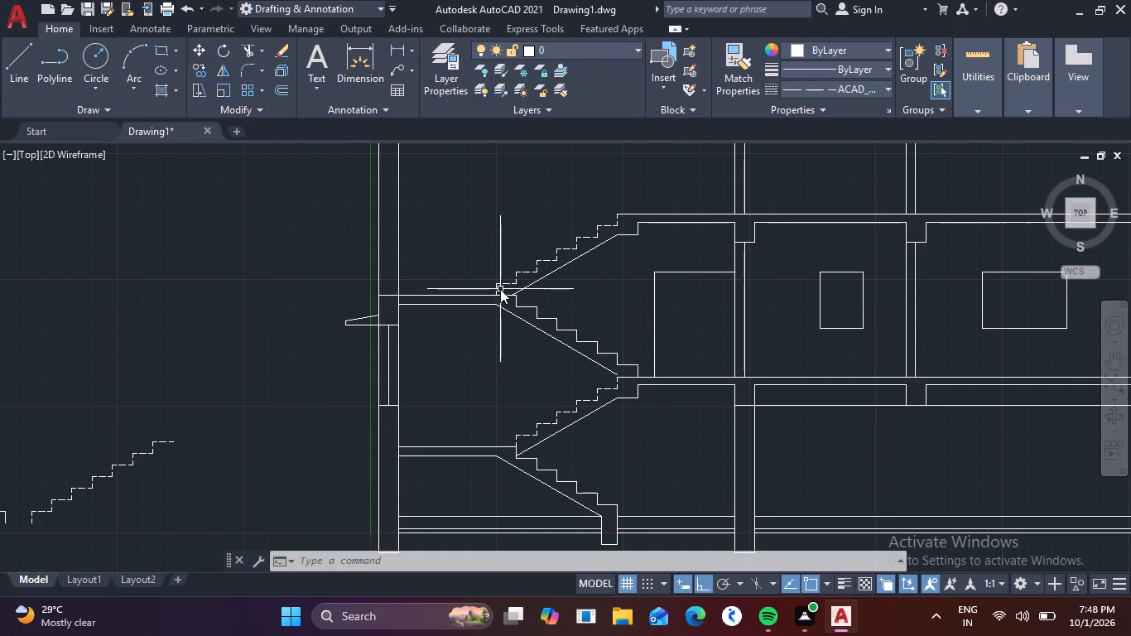
key("space")
left_click(499, 281)
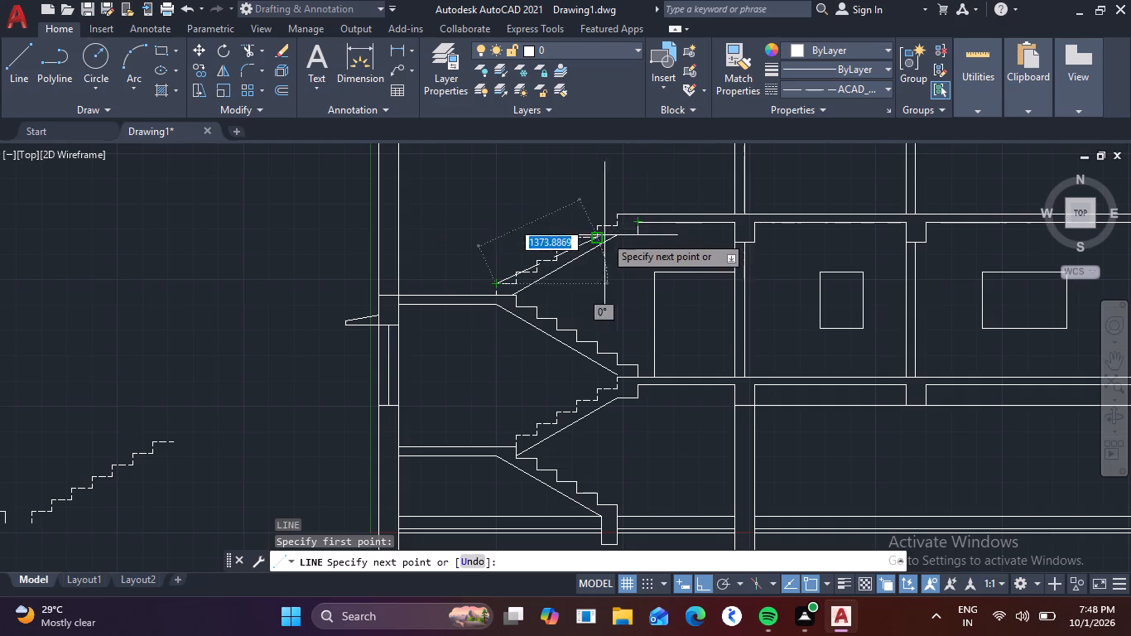
left_click(496, 221)
key("Escape")
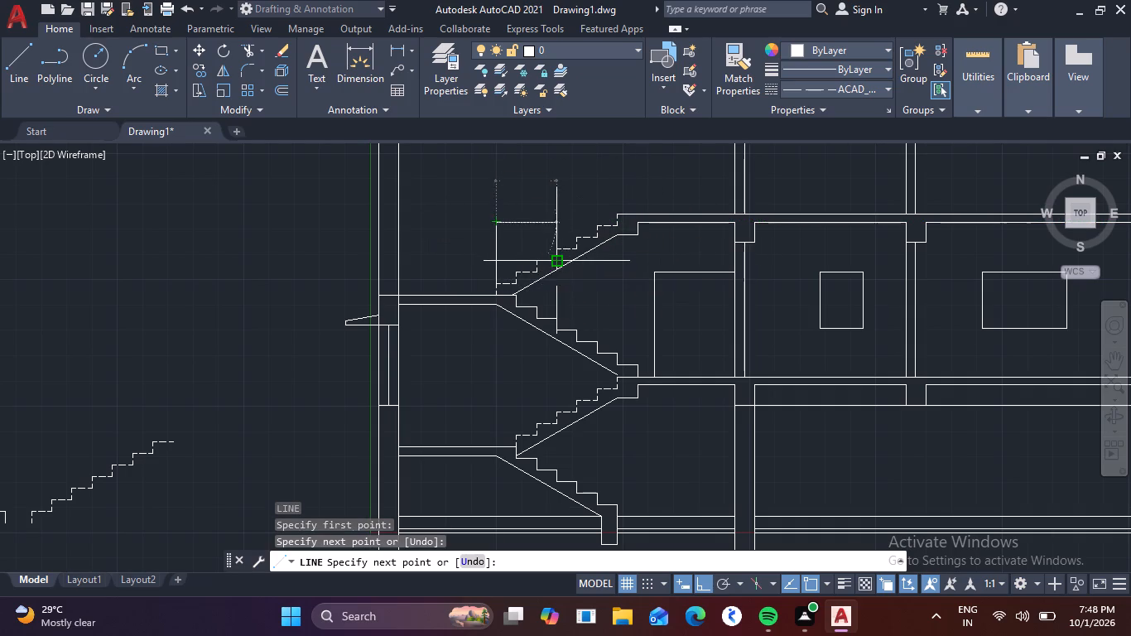
Apply the ACAD_ISO02W100 linetype to the vertical line at the foot of the upper dashed flight.
scroll(498, 253, "up", 8)
scroll(486, 266, "down", 3)
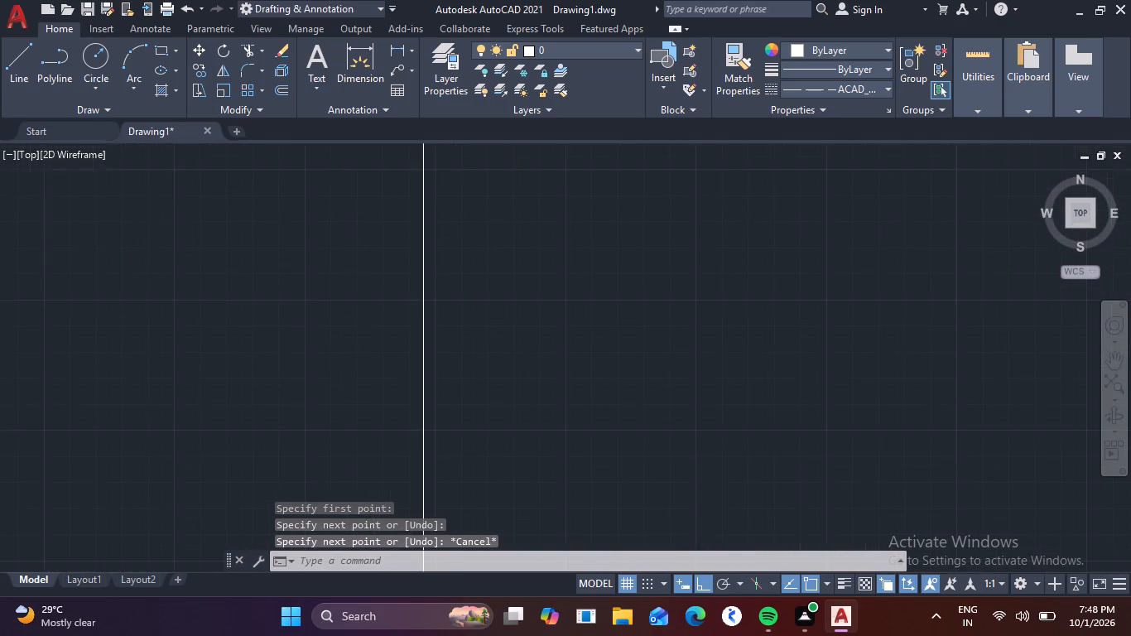
scroll(486, 266, "down", 3)
left_click(479, 258)
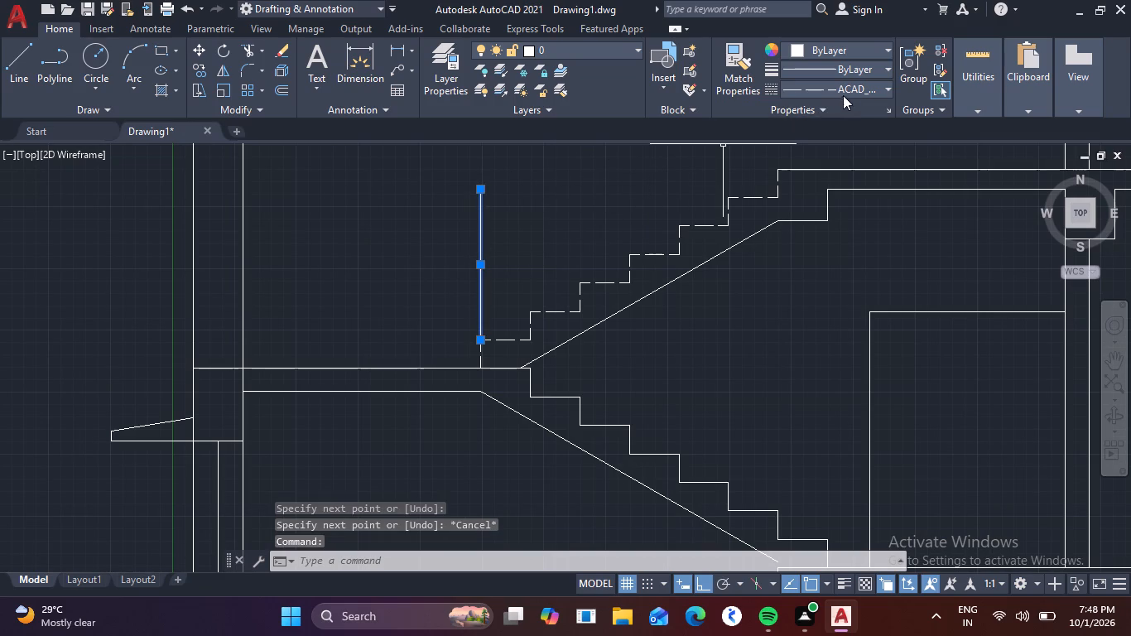
left_click(846, 93)
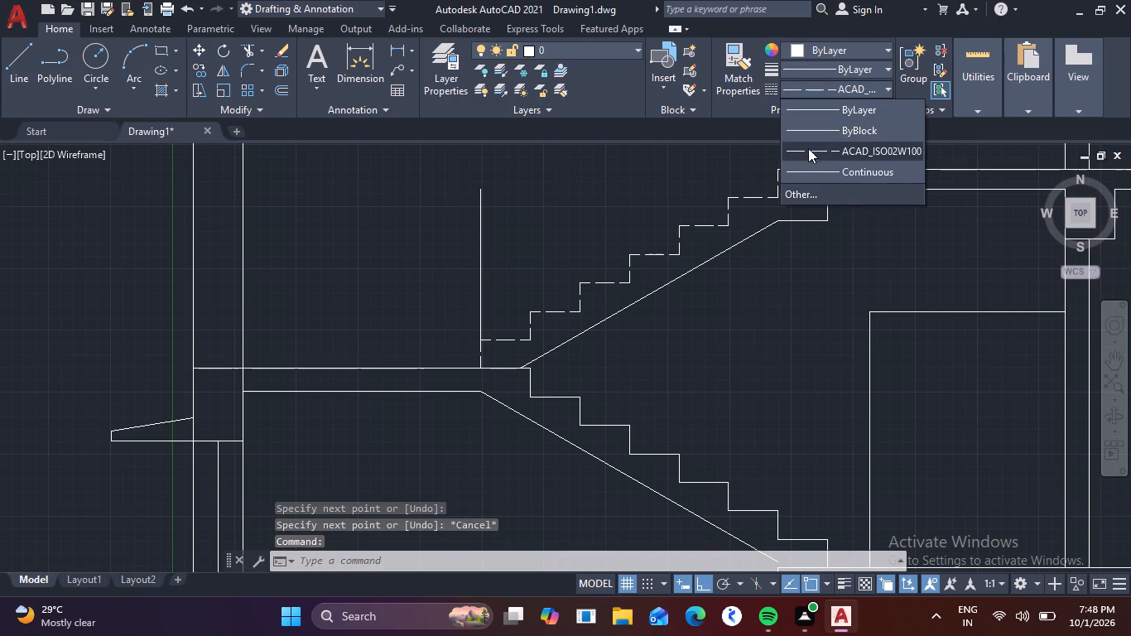
left_click(808, 151)
key("Escape")
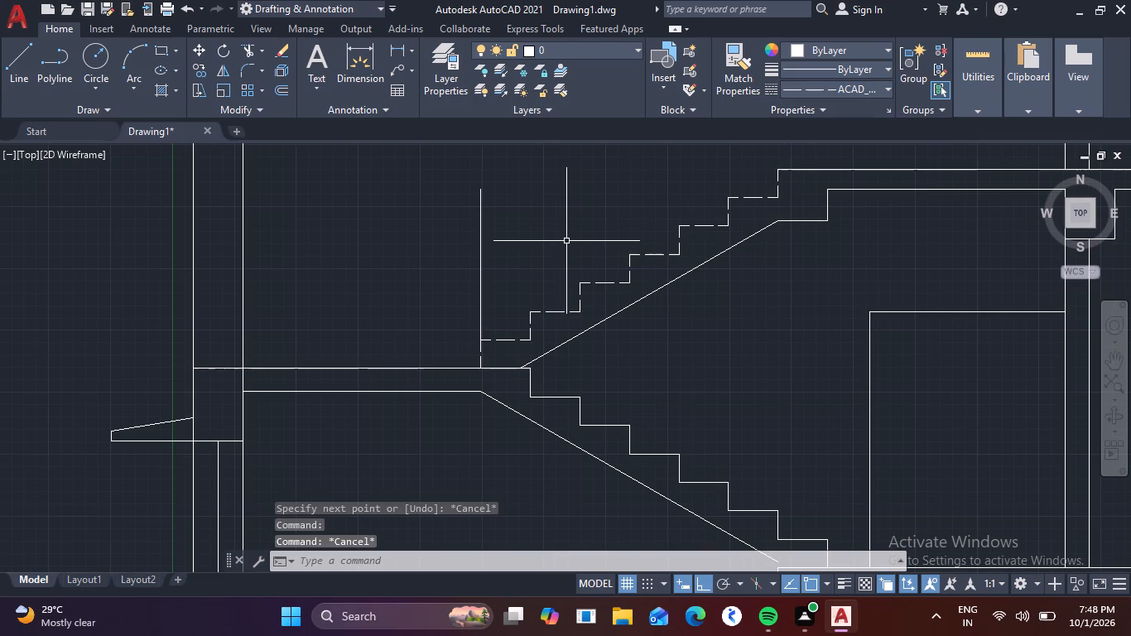
Copy the vertical line from its lower end to the lower dashed flight's lowest tread and the bottom solid flight's lowest tread, with Ortho off.
scroll(559, 277, "down", 1)
left_click(522, 259)
left_click(495, 245)
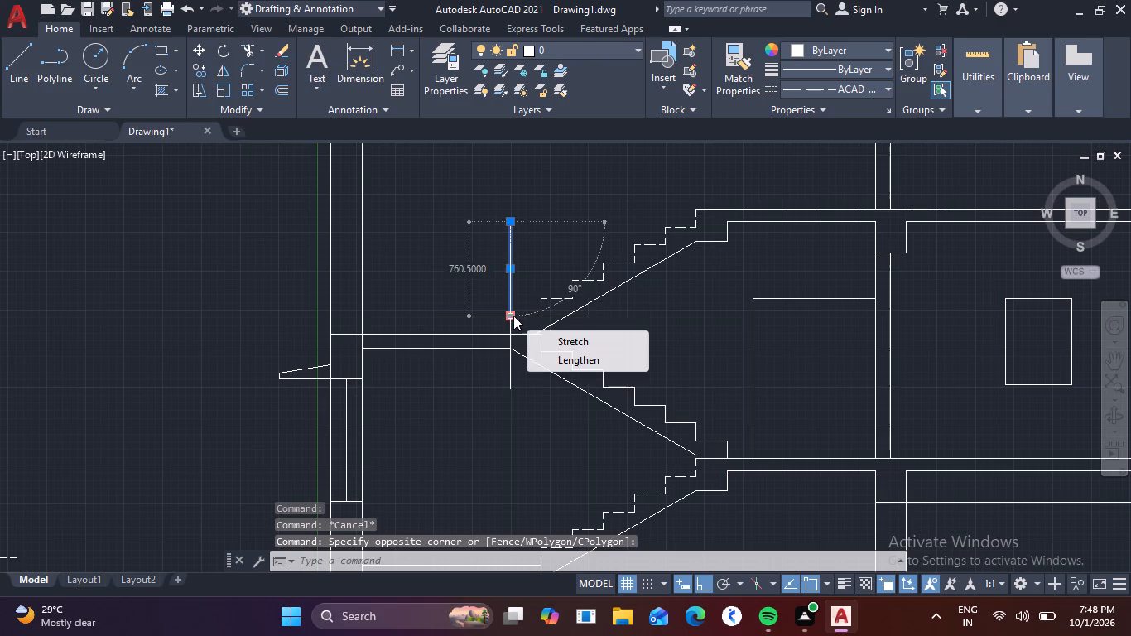
key("c")
key("o")
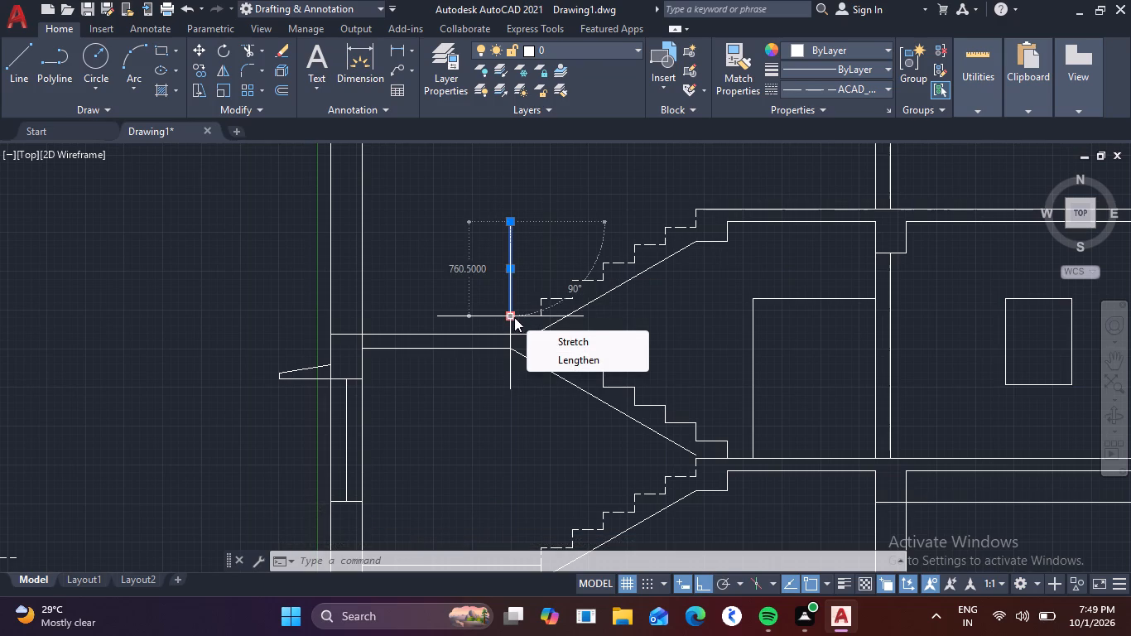
key("Escape")
type("co")
key("space")
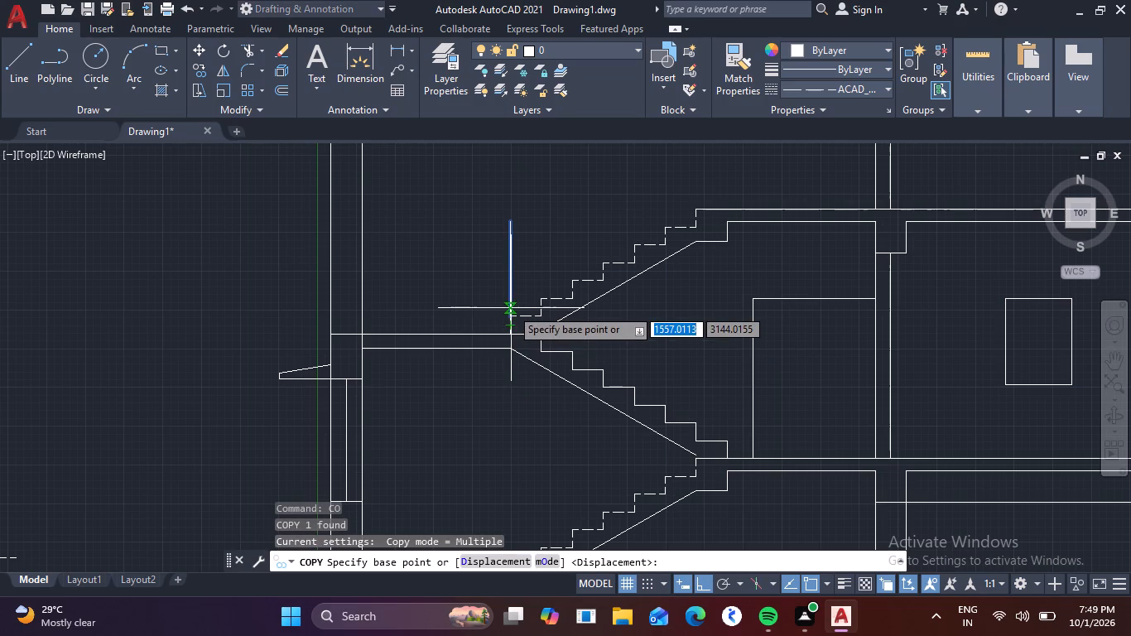
left_click(511, 313)
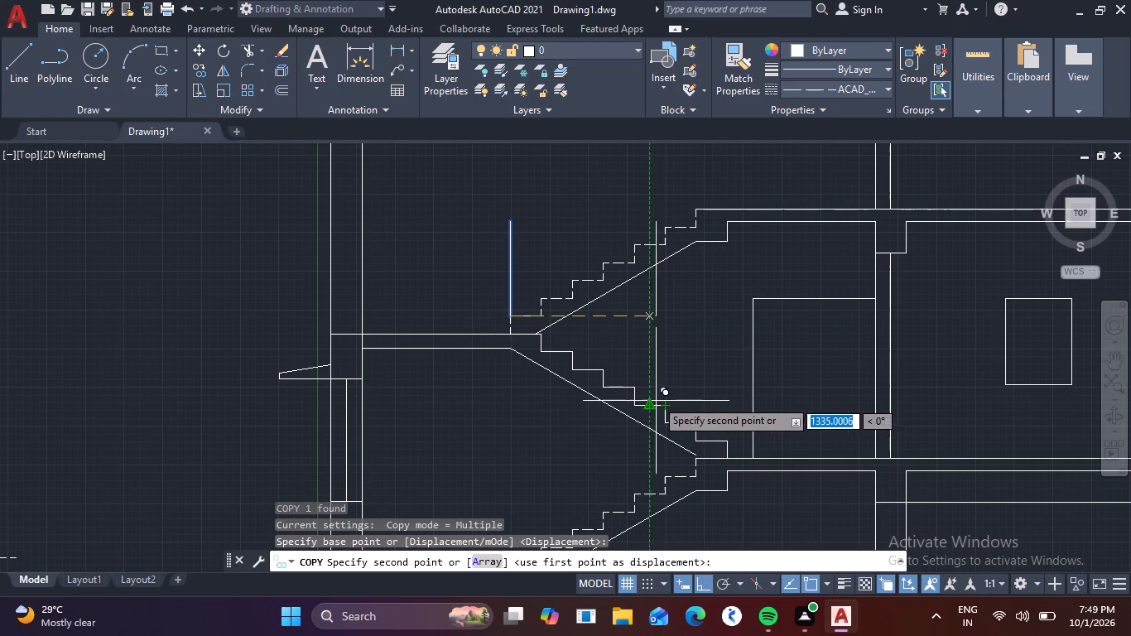
key("F8")
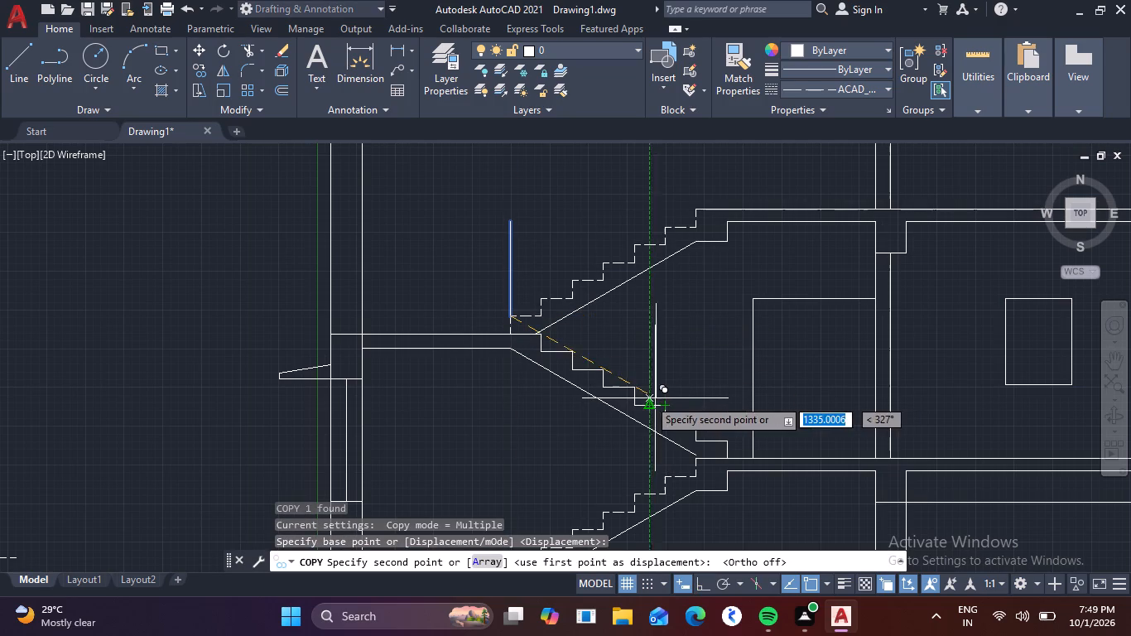
middle_click_drag(652, 391, 678, 177)
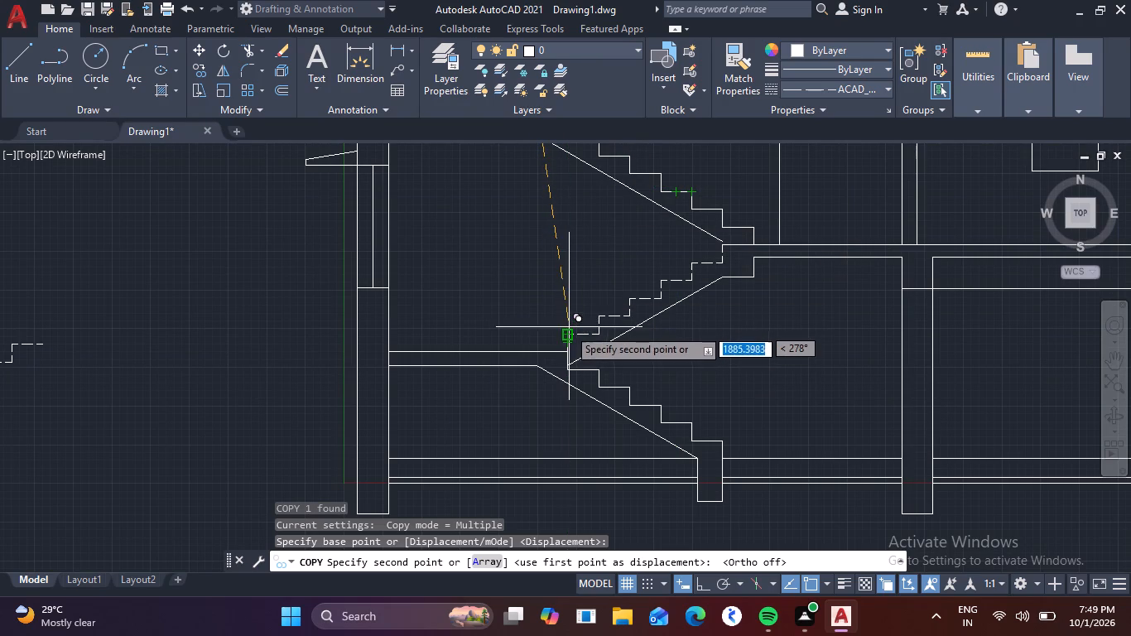
left_click(566, 334)
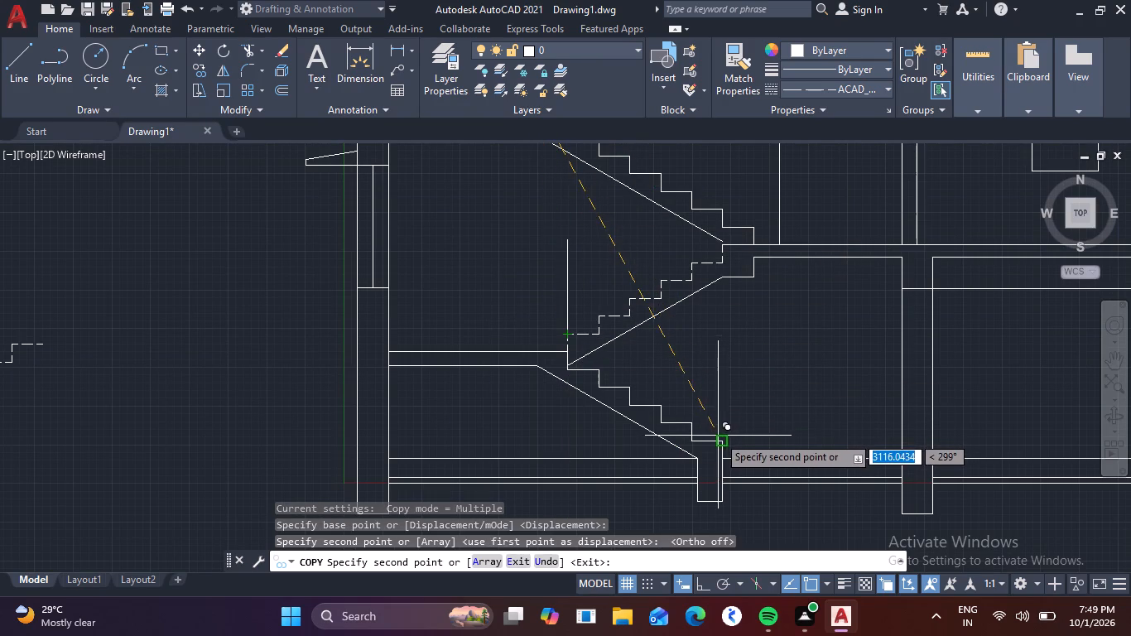
left_click(721, 442)
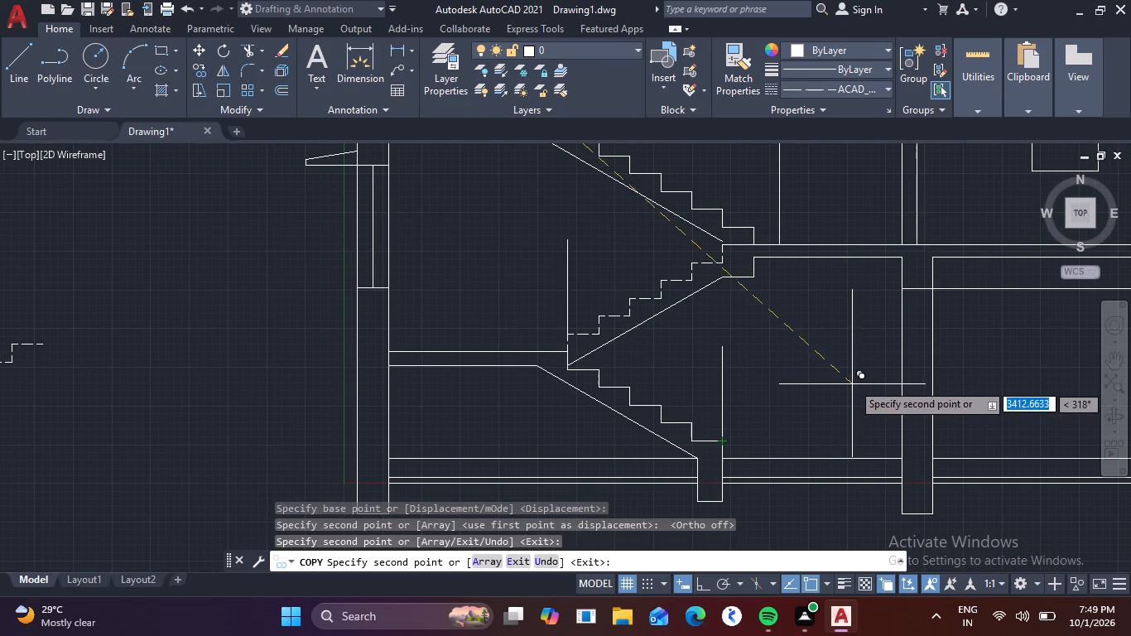
key("Escape")
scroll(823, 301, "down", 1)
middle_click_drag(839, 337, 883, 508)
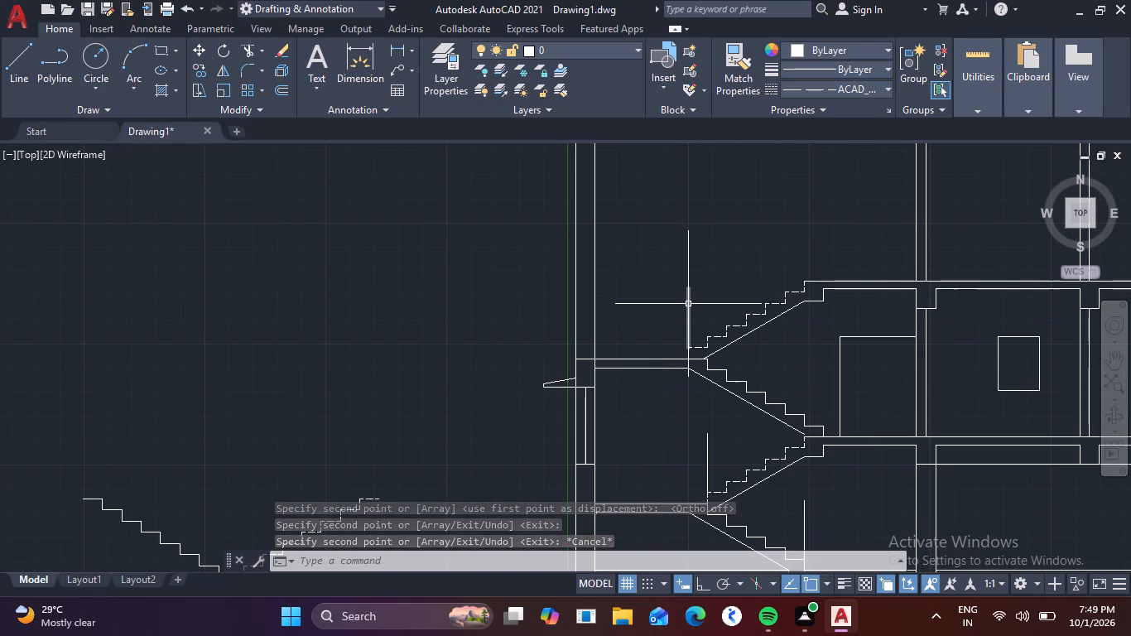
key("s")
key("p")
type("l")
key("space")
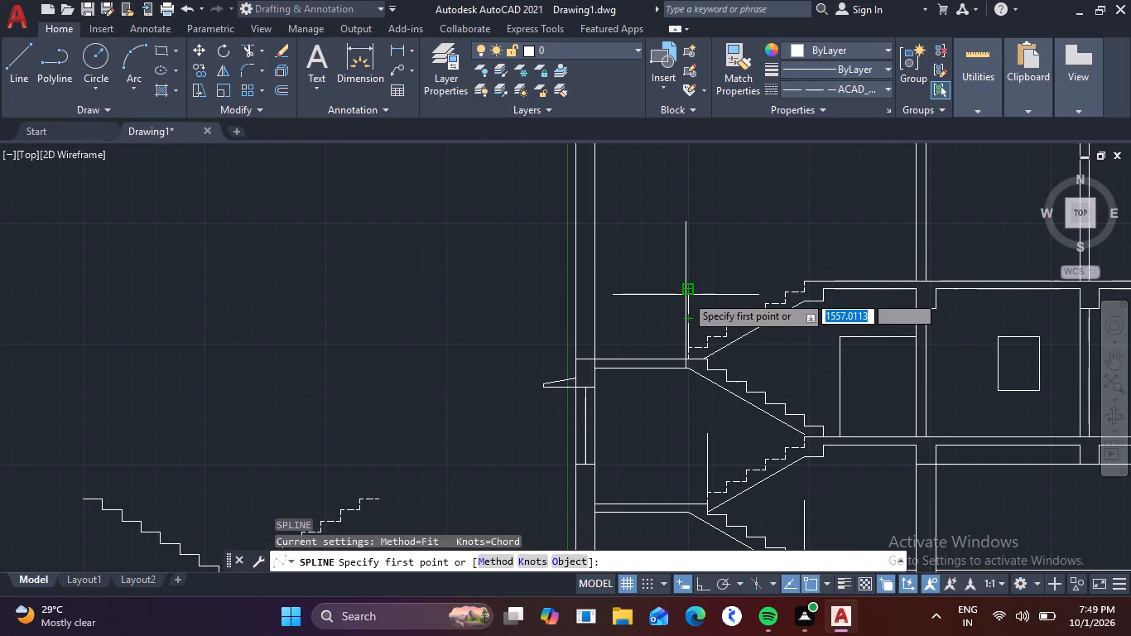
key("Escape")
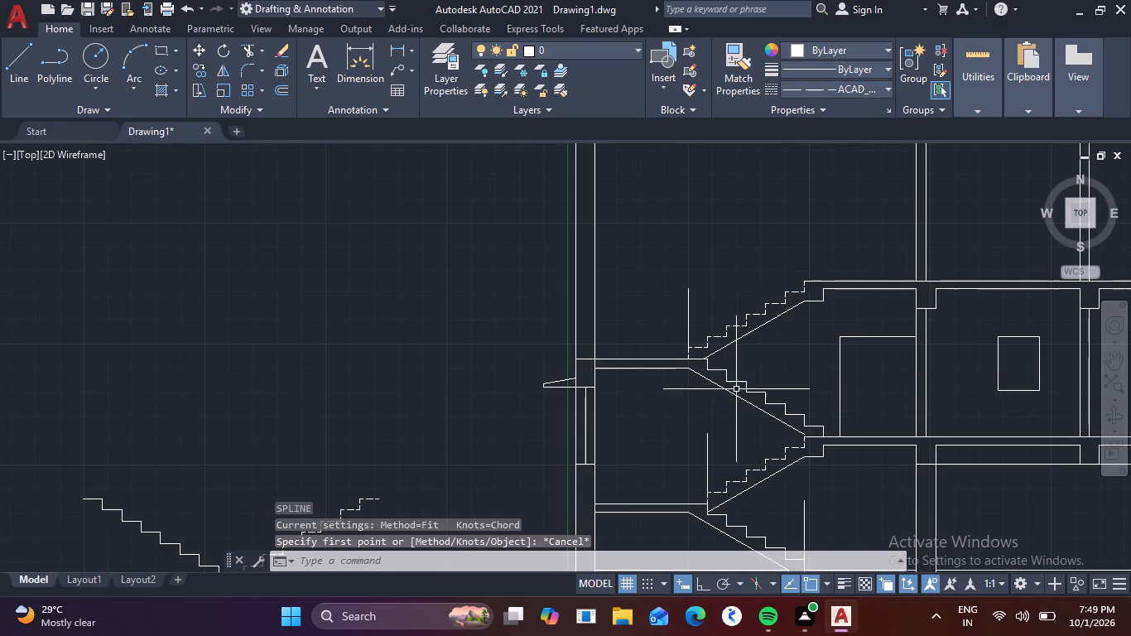
Copy the vertical line at the upper dashed flight's foot from its lower end to the outer end of the upper solid flight's lowest tread.
left_click_drag(709, 302, 695, 296)
left_click(662, 287)
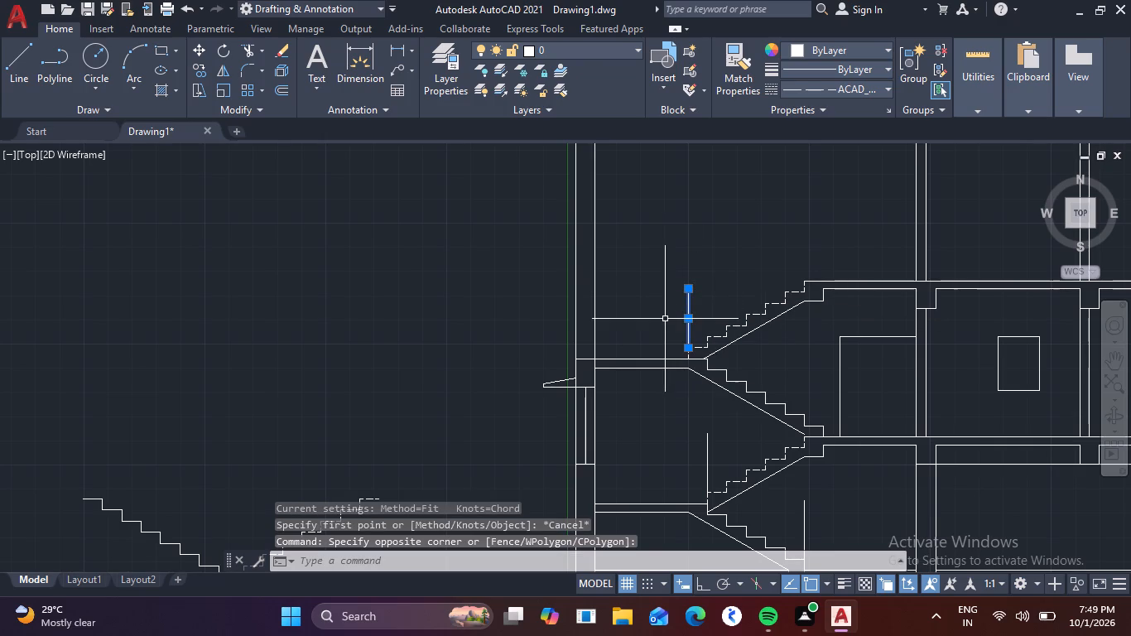
key("c")
key("o")
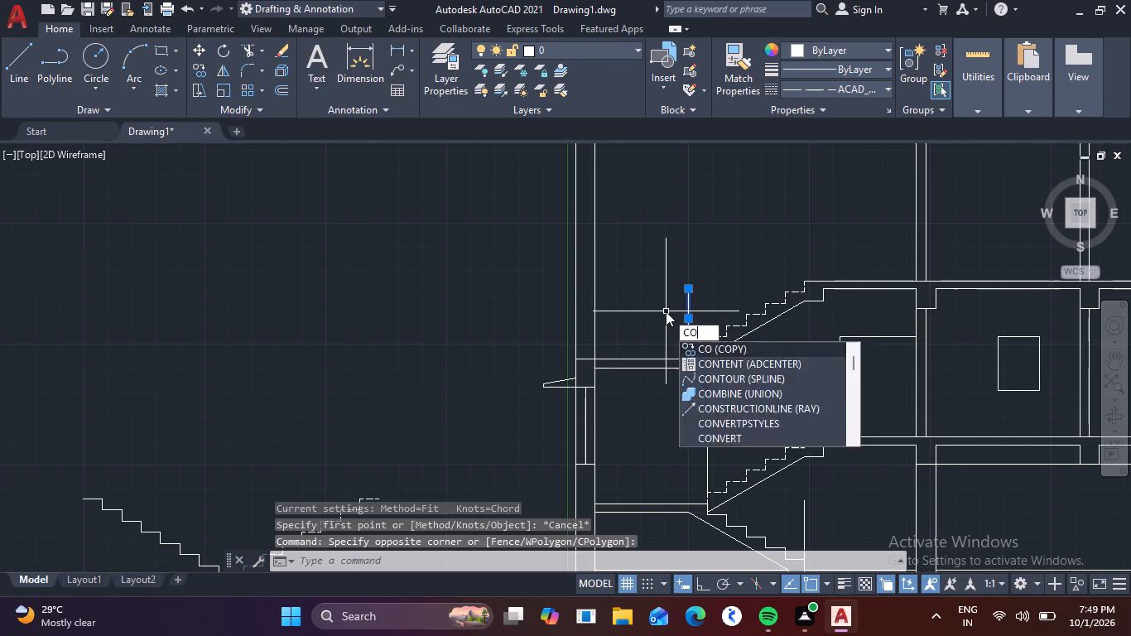
key("space")
scroll(723, 334, "up", 2)
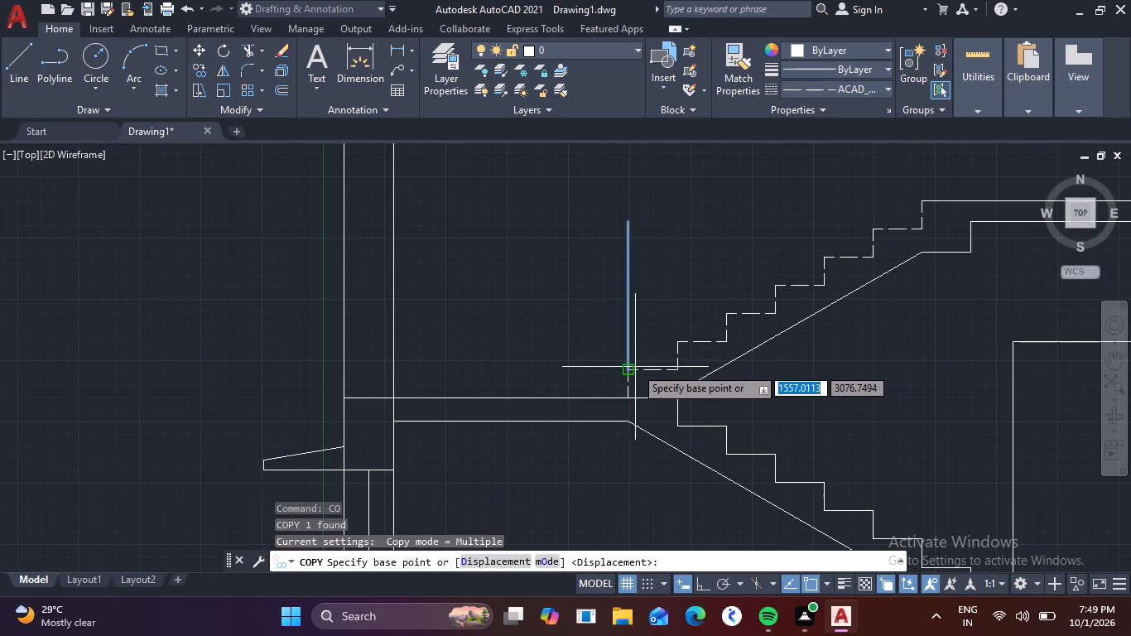
left_click(629, 369)
scroll(812, 449, "down", 1)
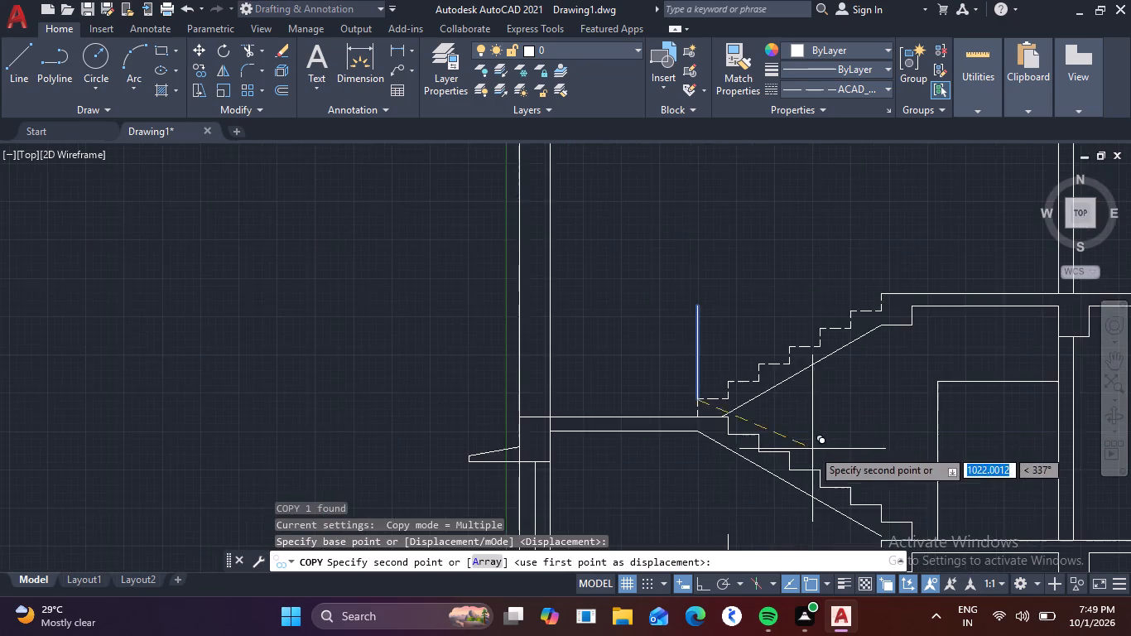
scroll(812, 449, "down", 1)
middle_click_drag(812, 449, 690, 297)
scroll(749, 341, "up", 4)
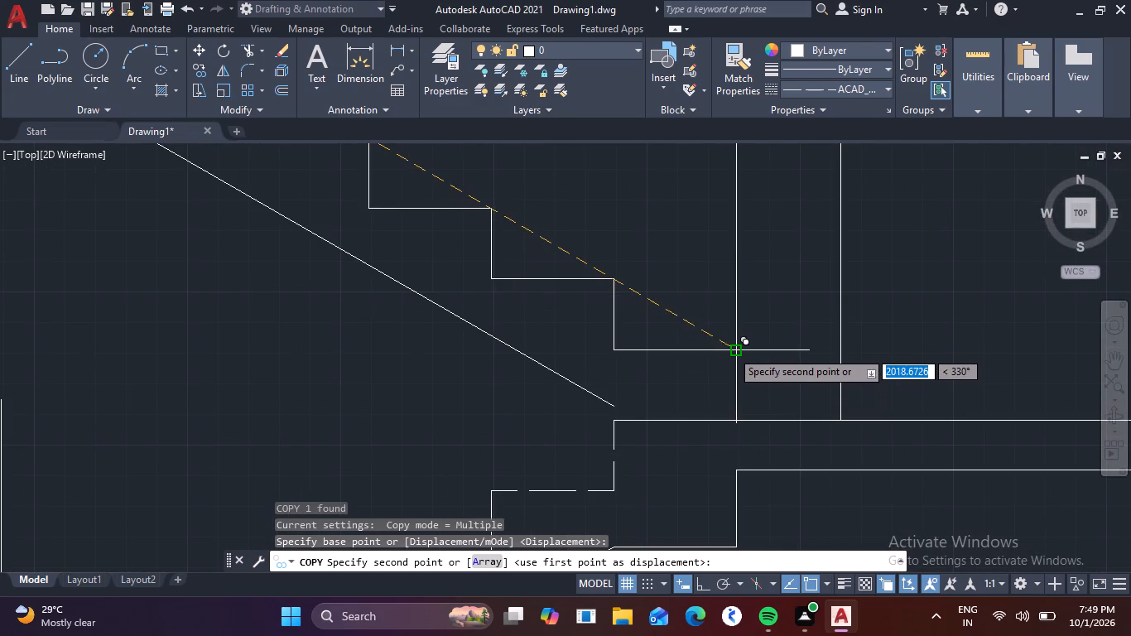
left_click(731, 350)
key("Escape")
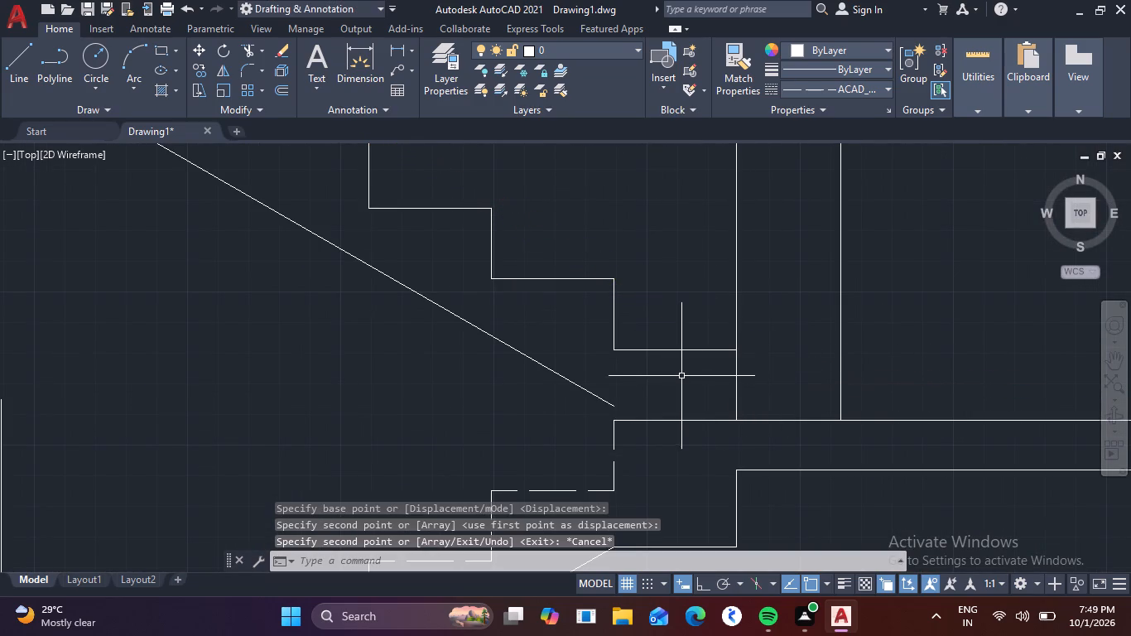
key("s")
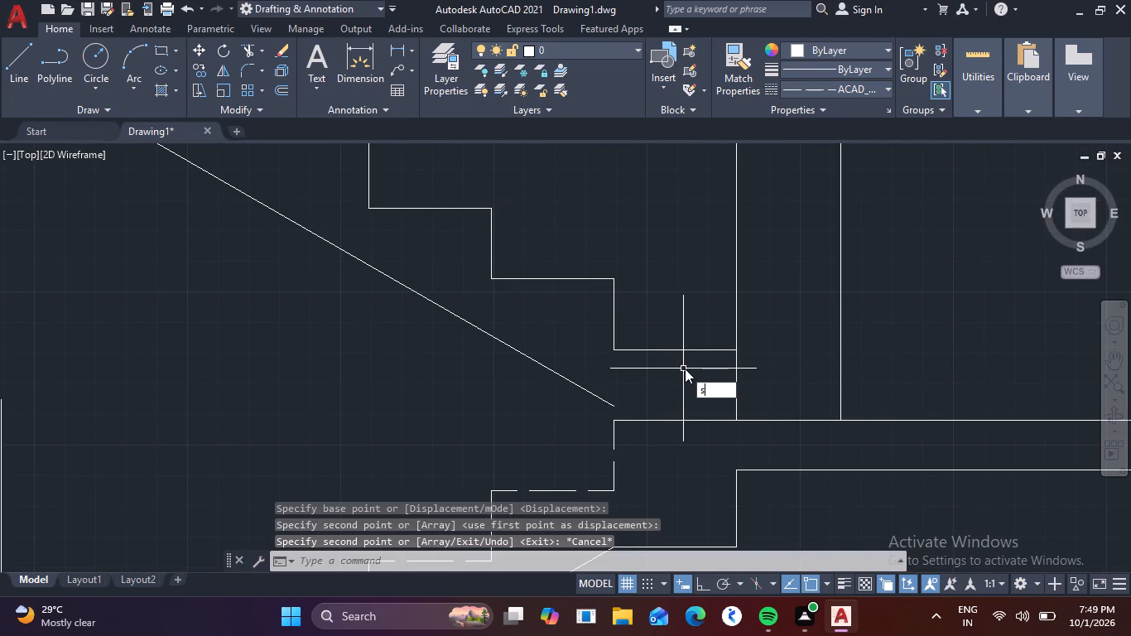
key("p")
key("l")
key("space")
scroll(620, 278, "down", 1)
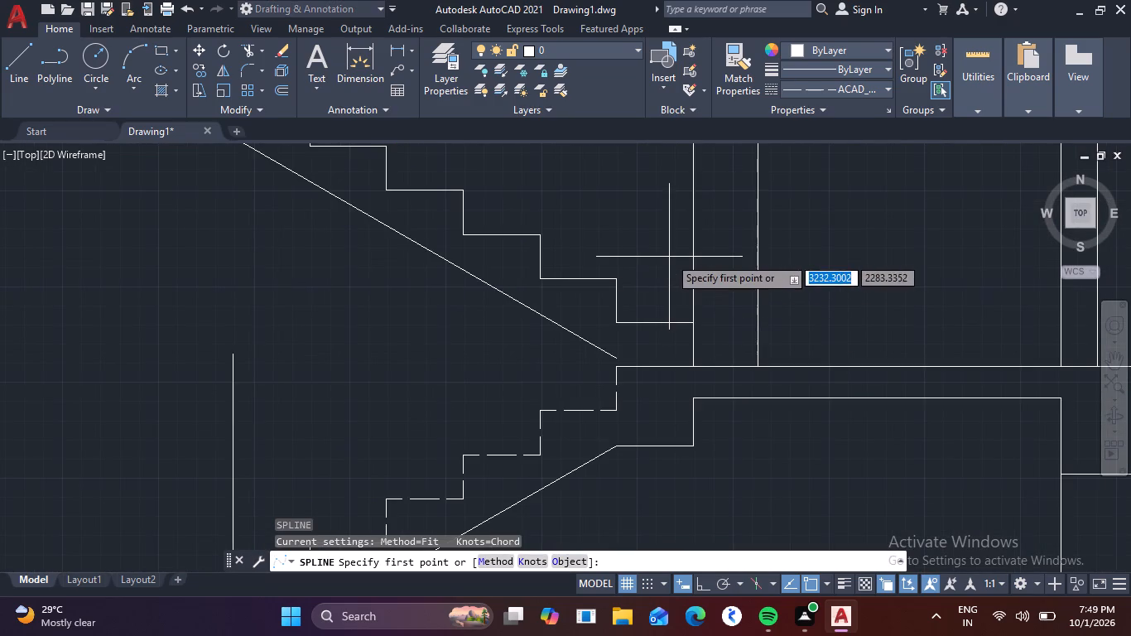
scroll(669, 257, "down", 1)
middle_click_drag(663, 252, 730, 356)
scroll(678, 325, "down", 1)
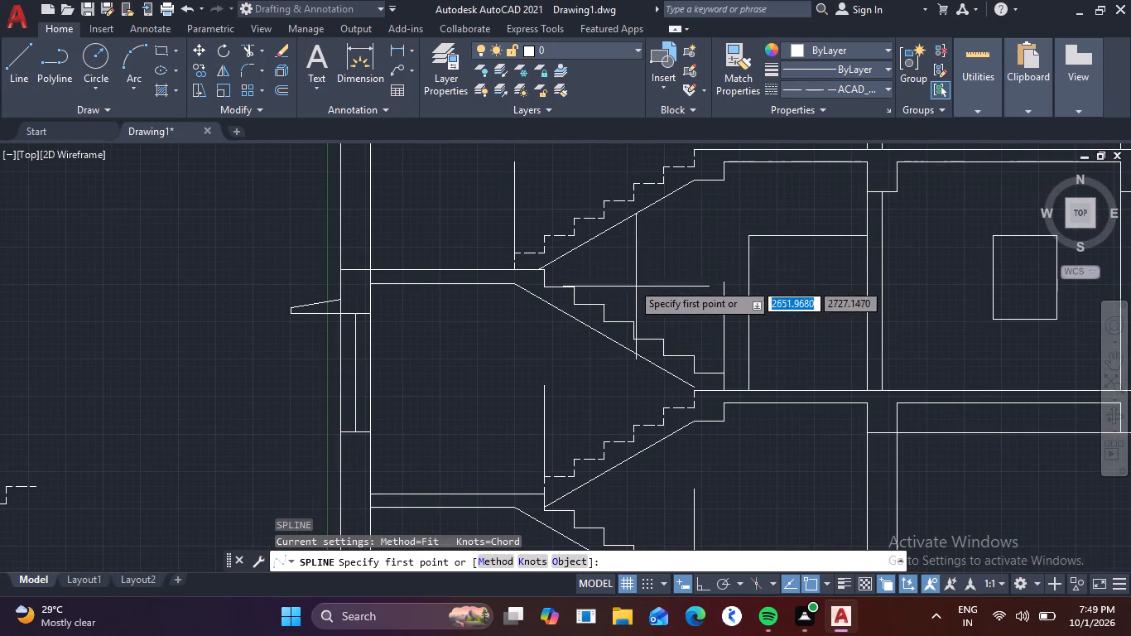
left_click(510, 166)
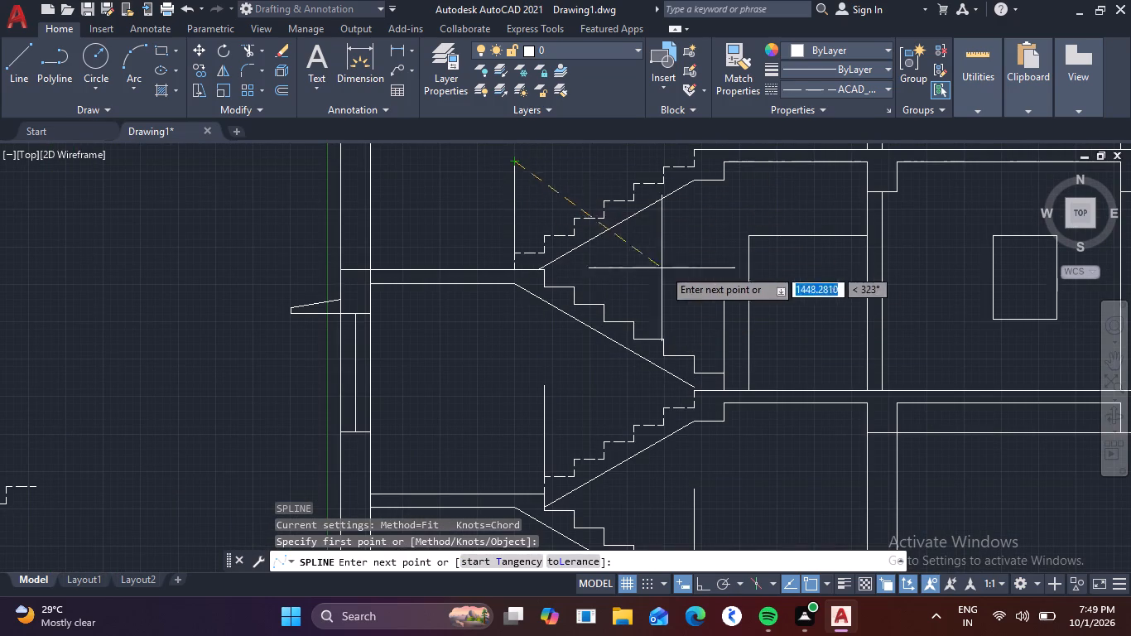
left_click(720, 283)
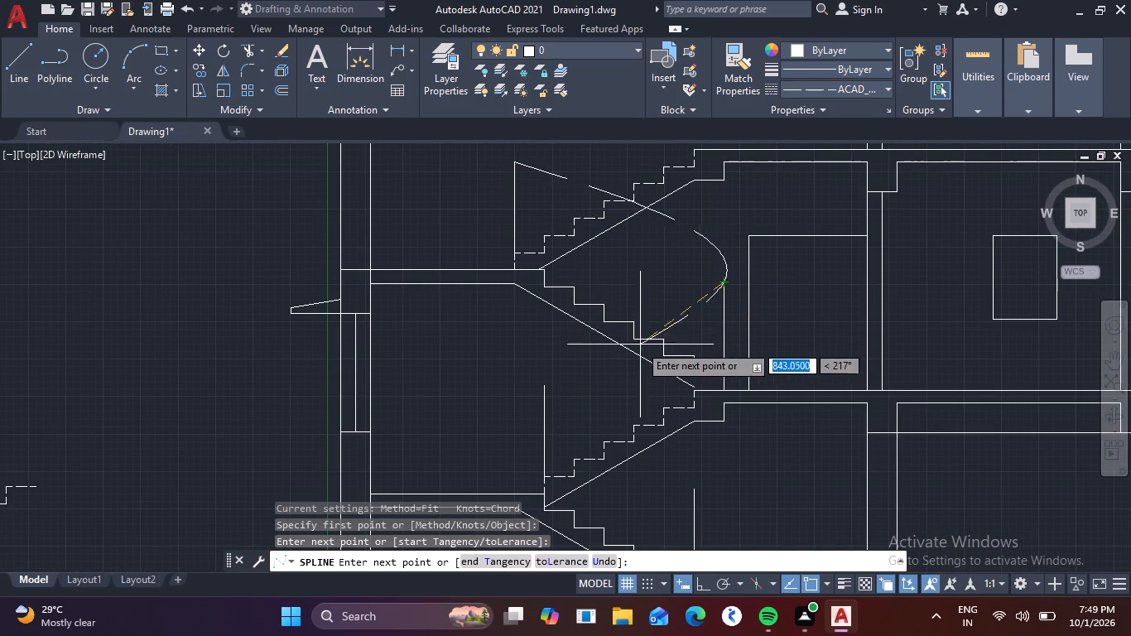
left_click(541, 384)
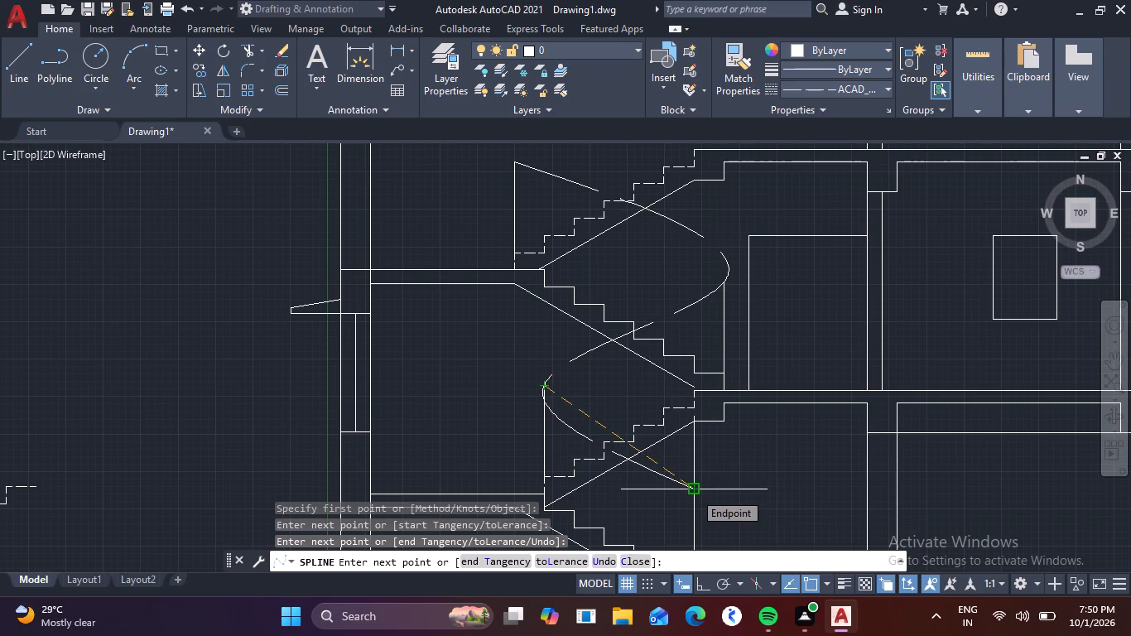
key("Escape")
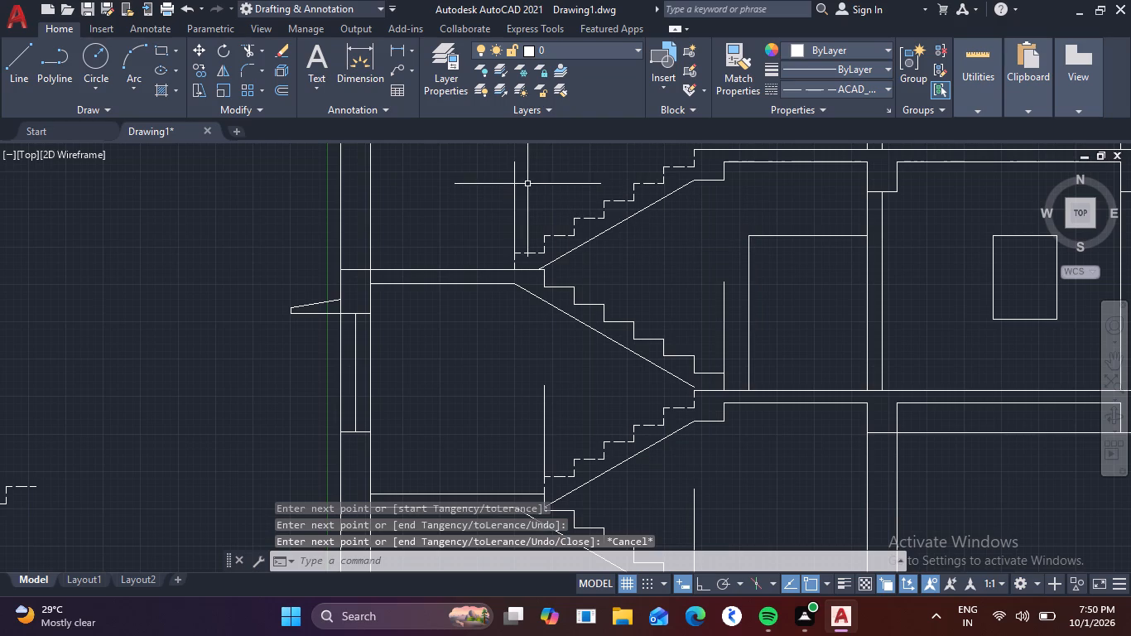
Draw three connected sloping lines zigzagging through the top ends of the four vertical lines, from the uppermost down to the bottom flight's.
key("l")
key("space")
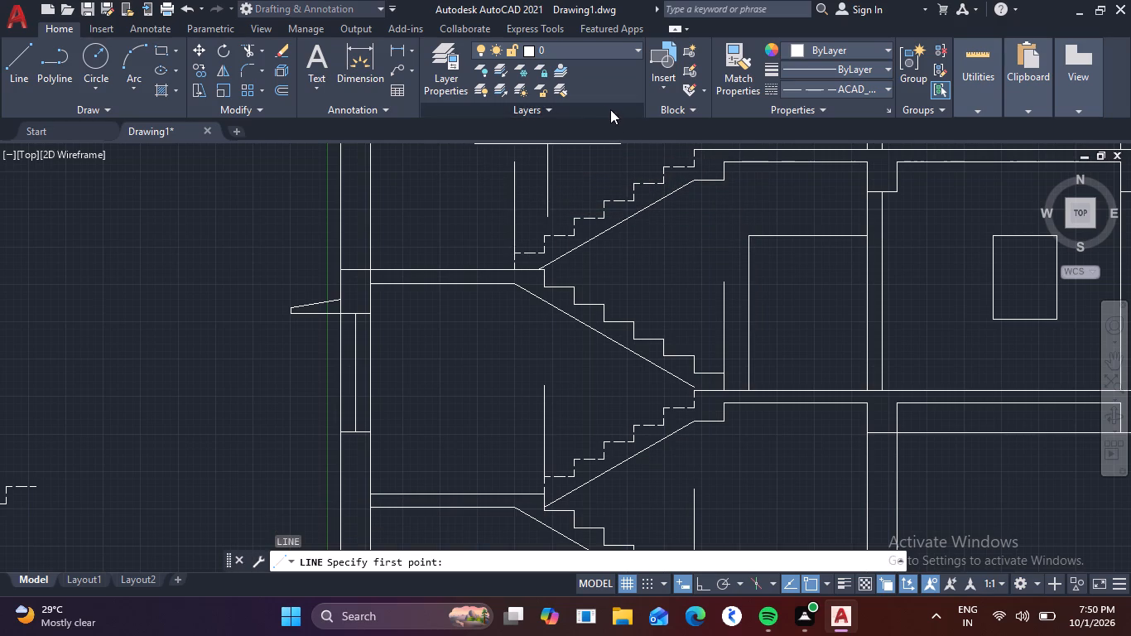
left_click(514, 164)
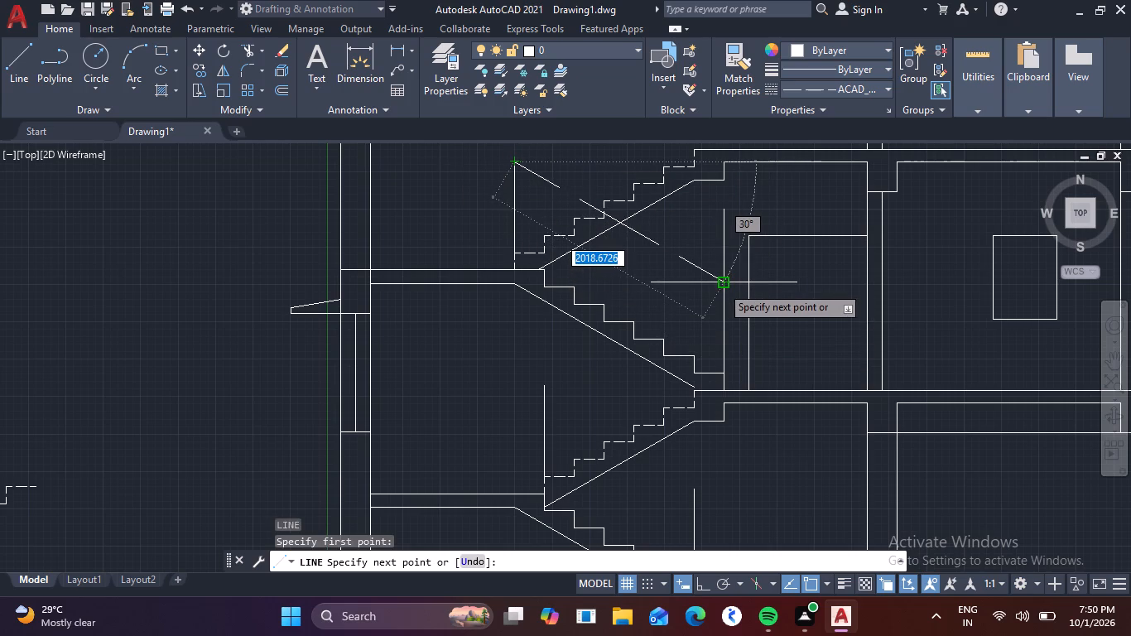
left_click(721, 286)
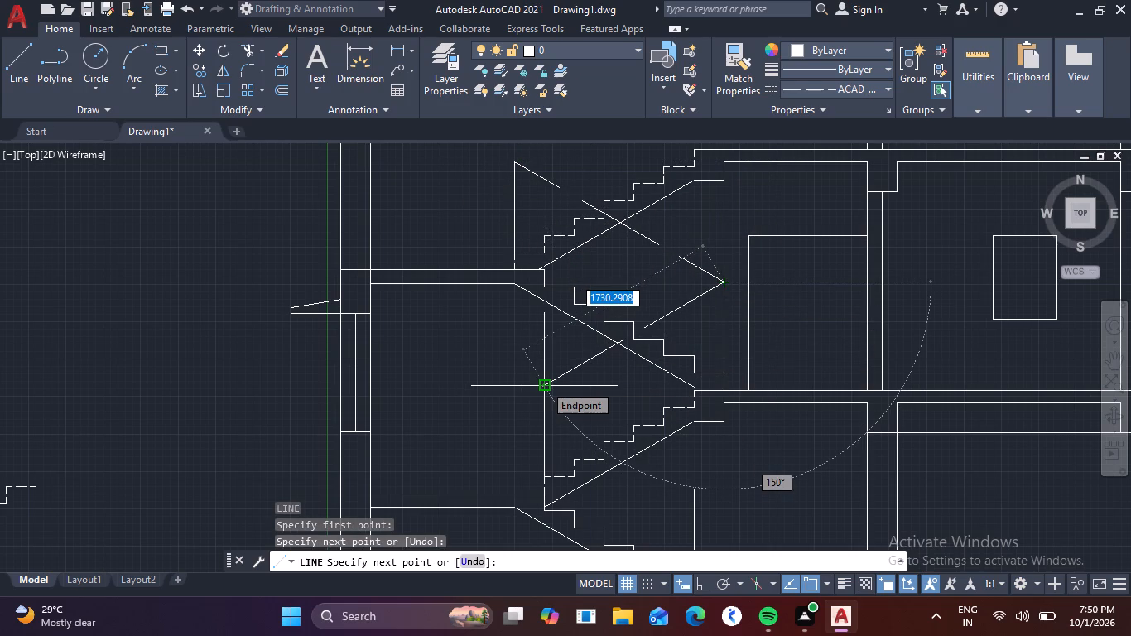
left_click(544, 384)
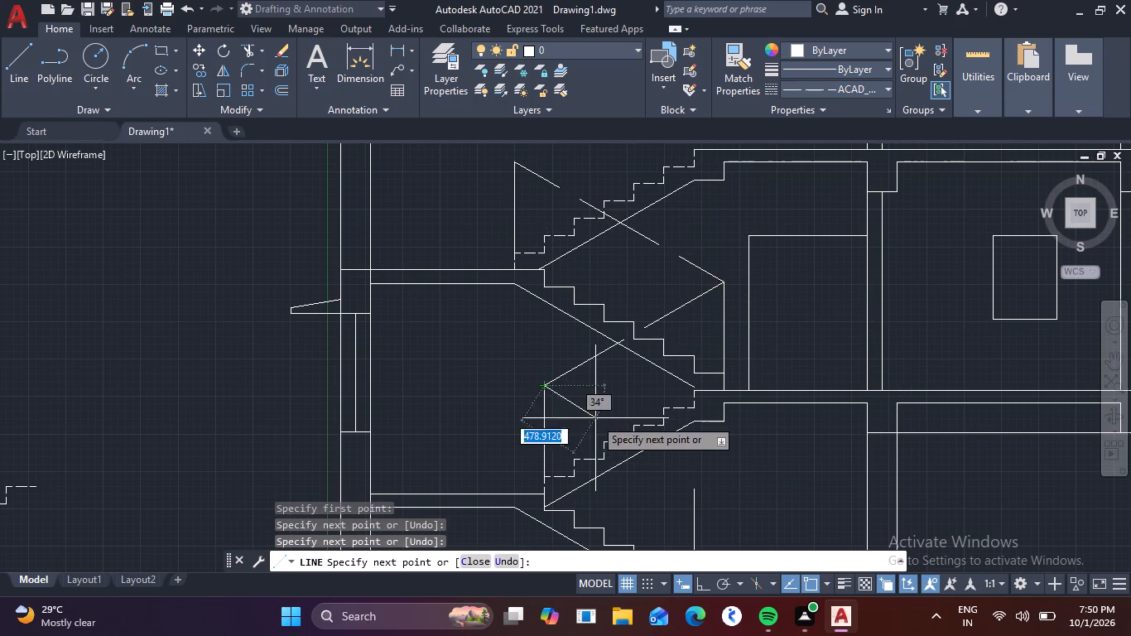
left_click(694, 493)
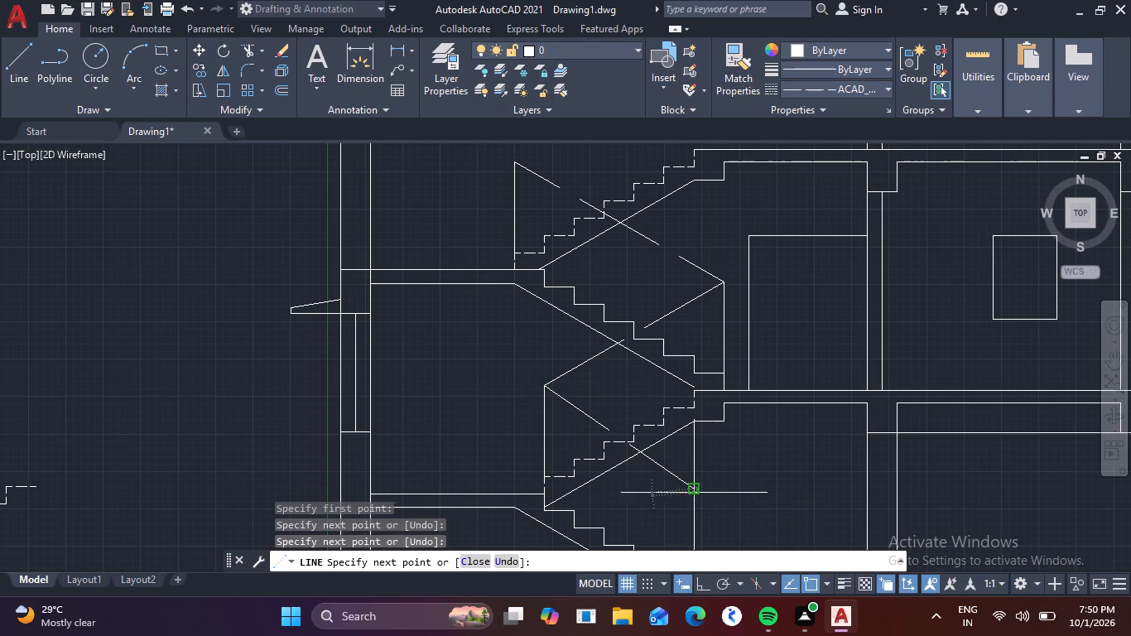
scroll(801, 426, "down", 2)
middle_click_drag(790, 431, 749, 388)
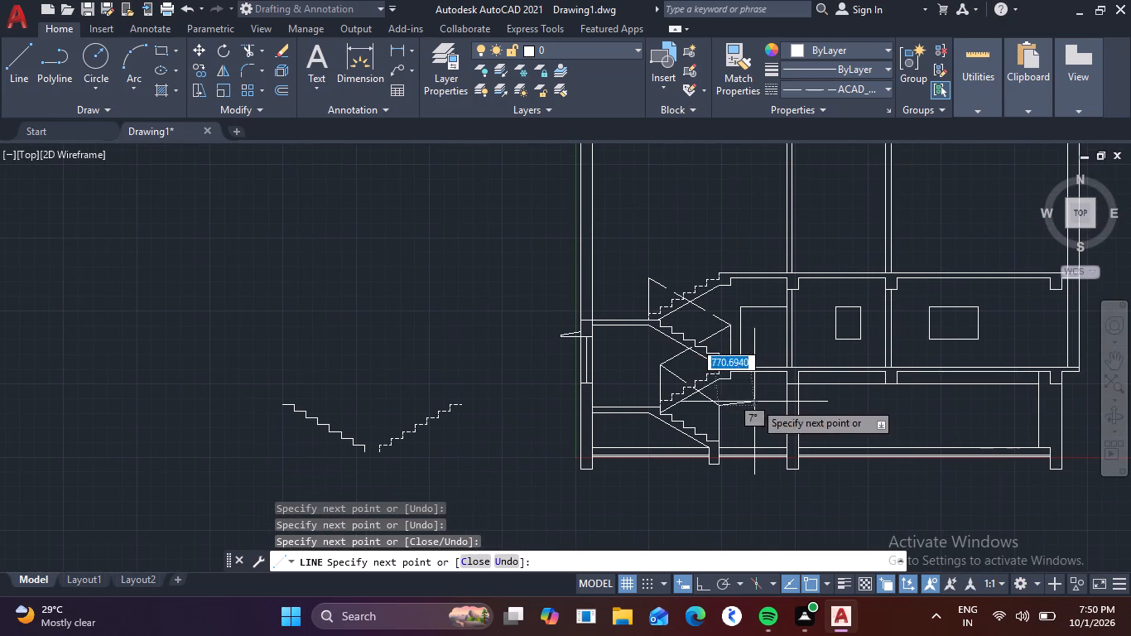
key("Escape")
Select the three sloping stair lines and load the HIDDEN linetype from acad.lin into the drawing.
scroll(682, 378, "up", 2)
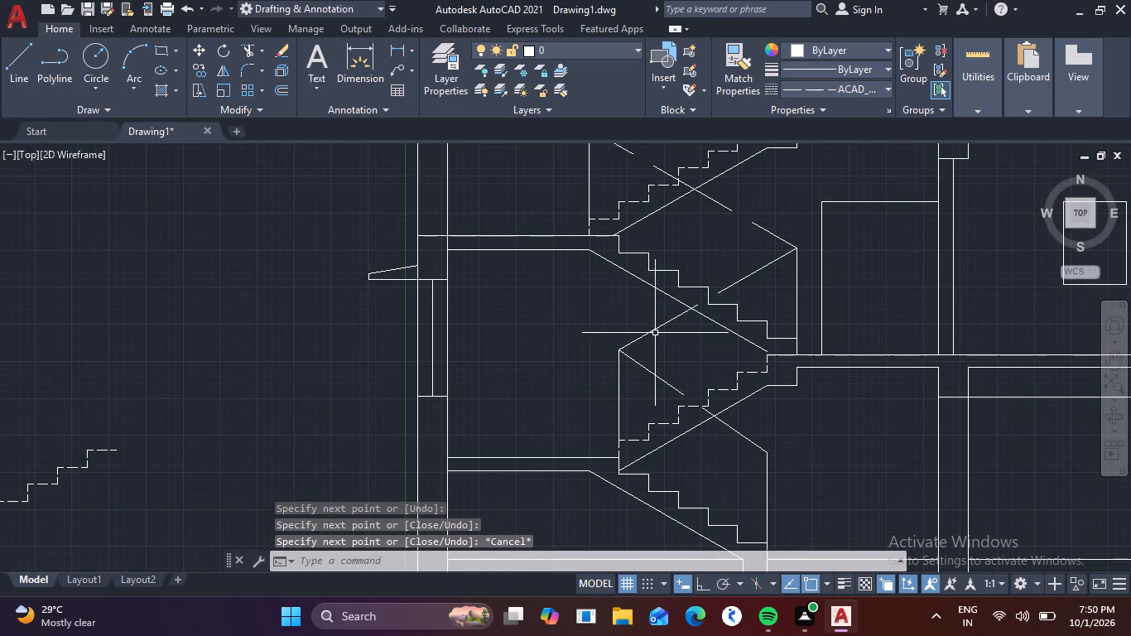
middle_click_drag(735, 240, 715, 335)
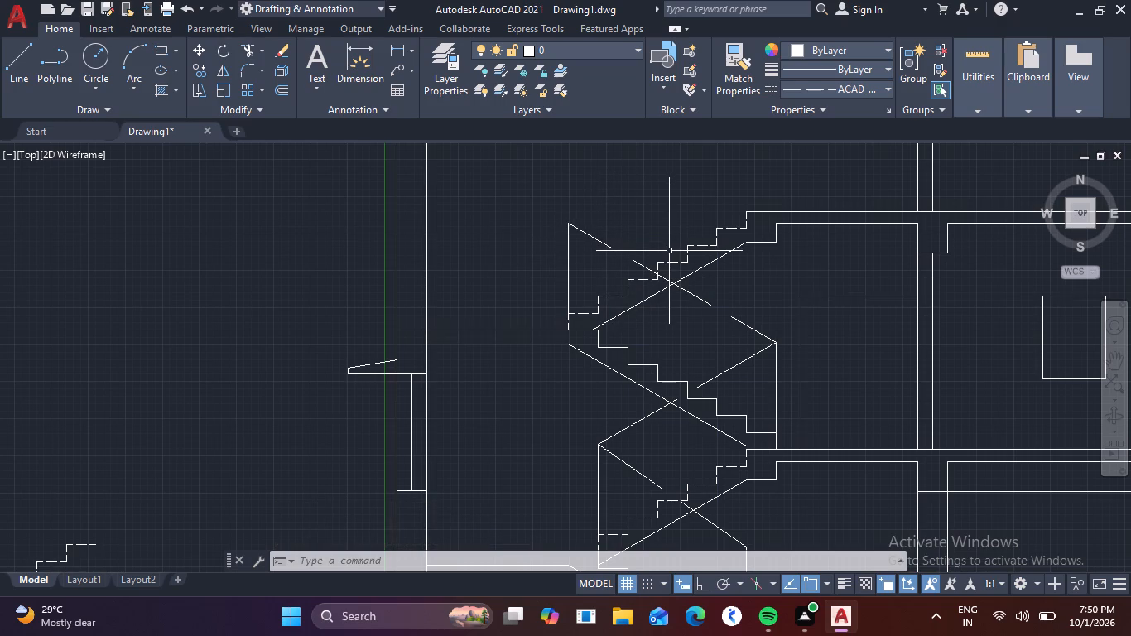
left_click(691, 290)
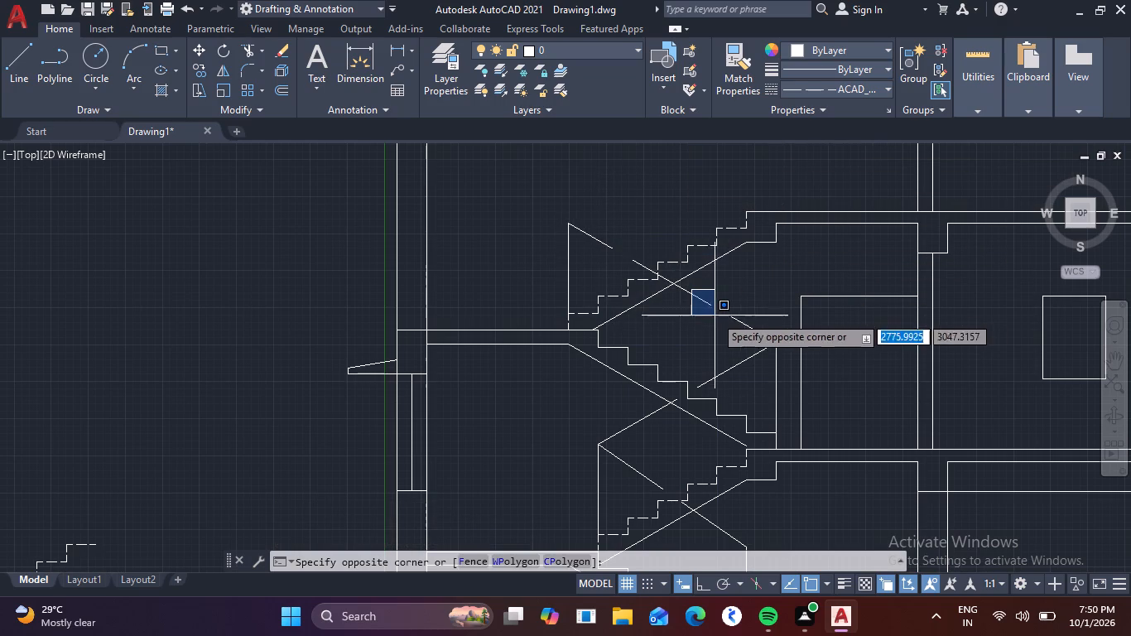
left_click(716, 313)
left_click(727, 311)
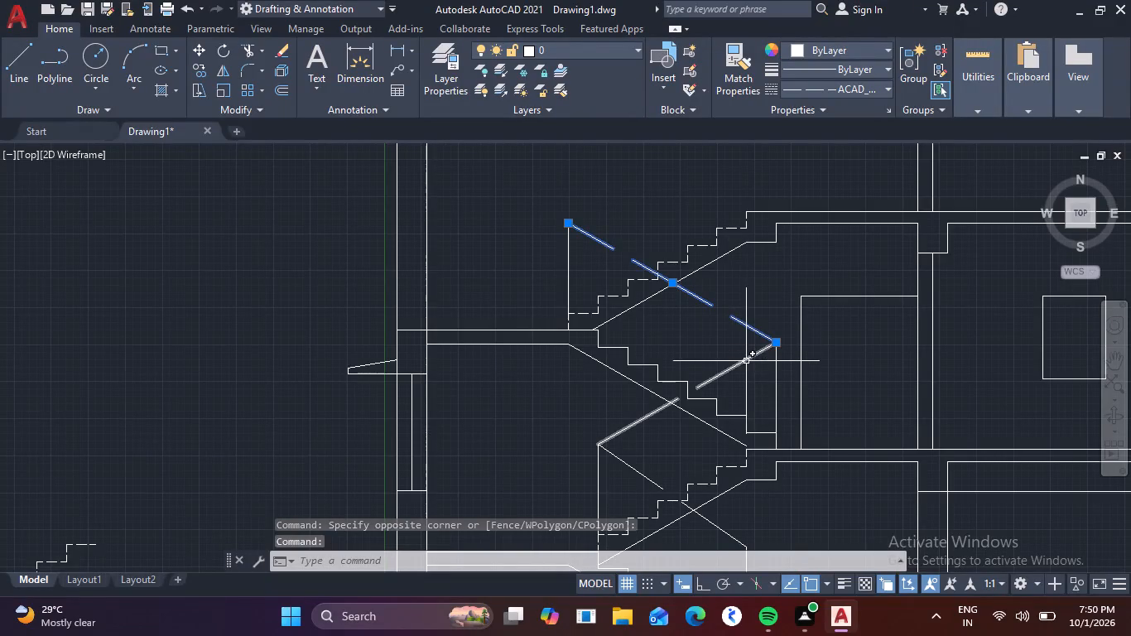
left_click(746, 361)
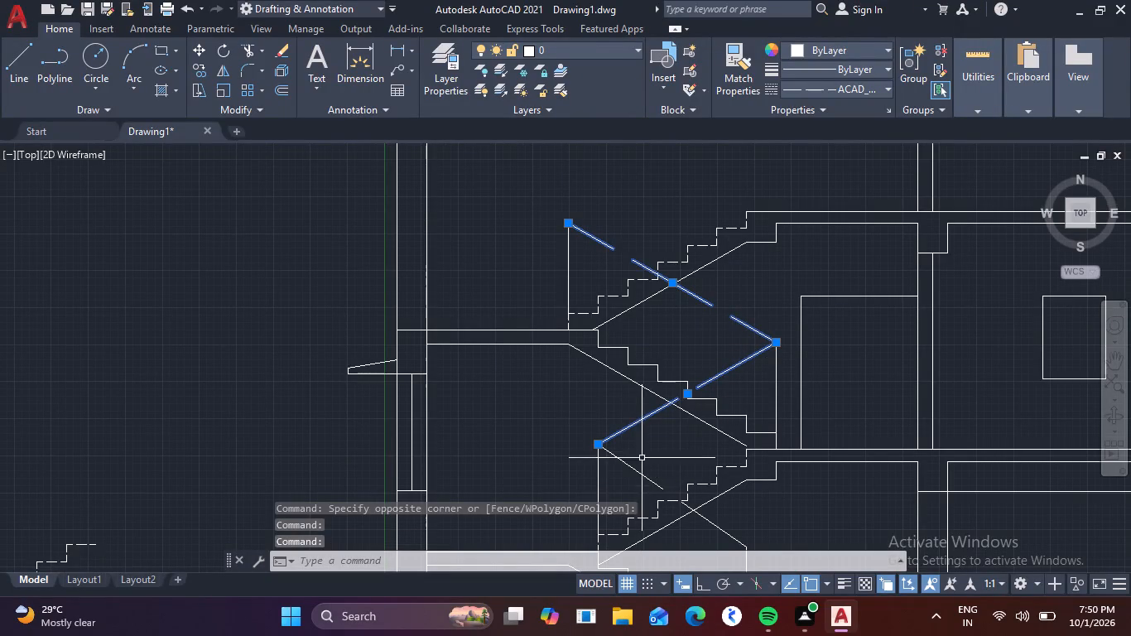
left_click(639, 473)
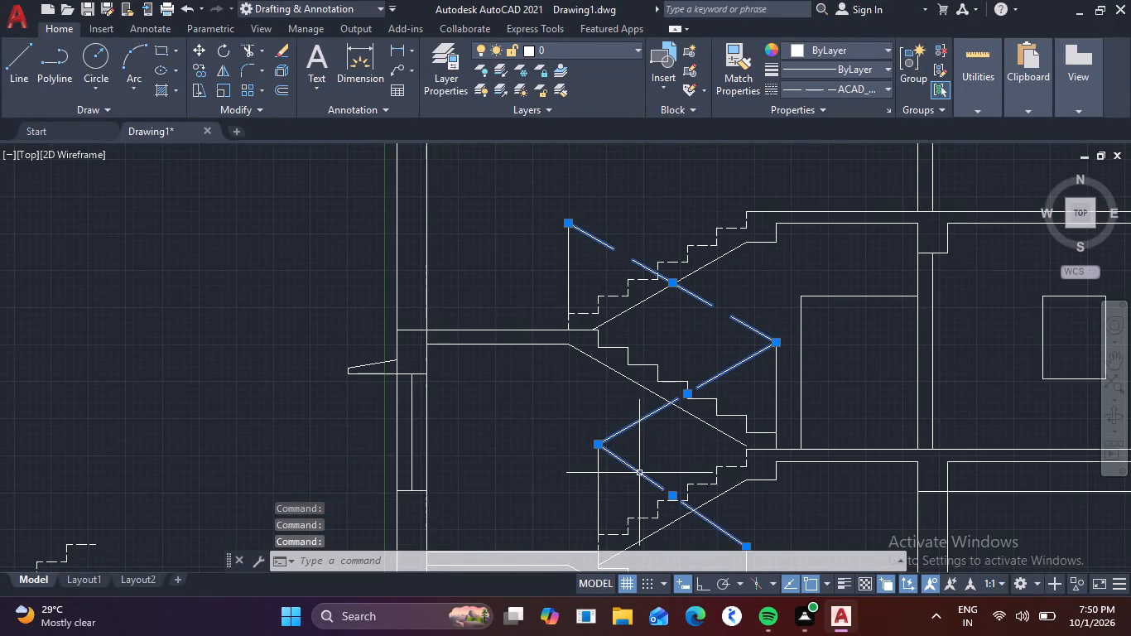
scroll(664, 441, "down", 2)
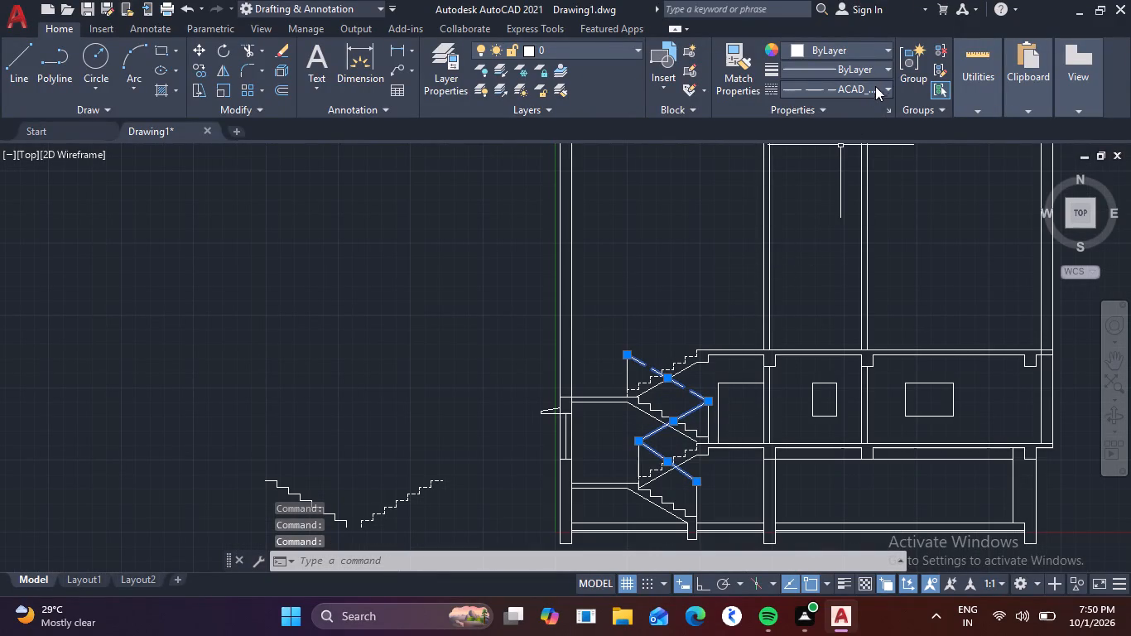
left_click(883, 82)
left_click(834, 188)
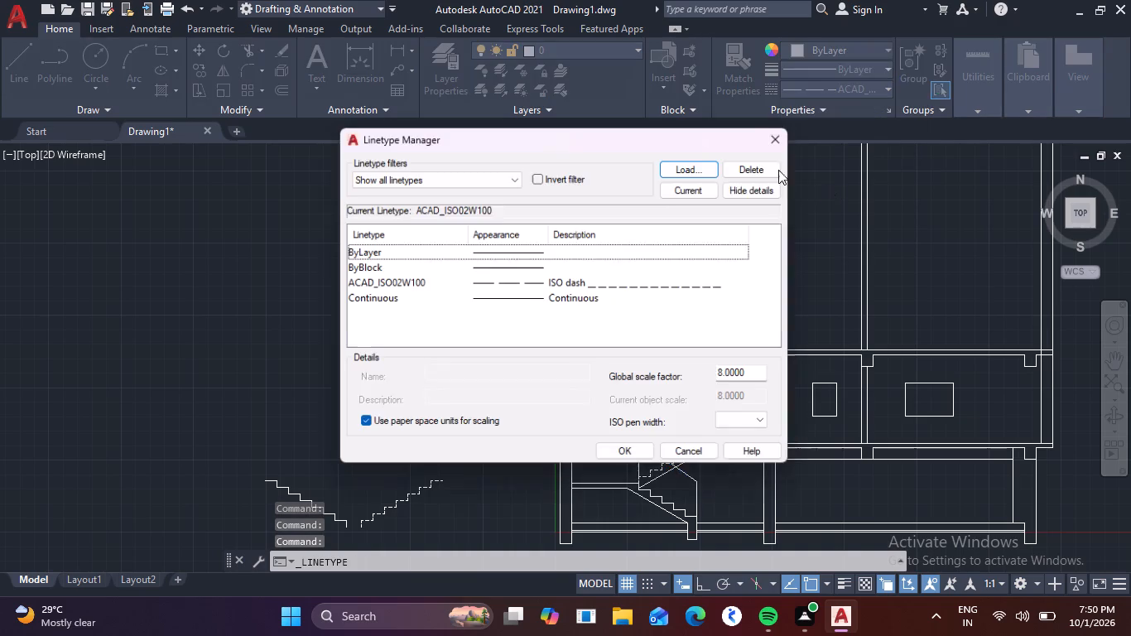
left_click(693, 164)
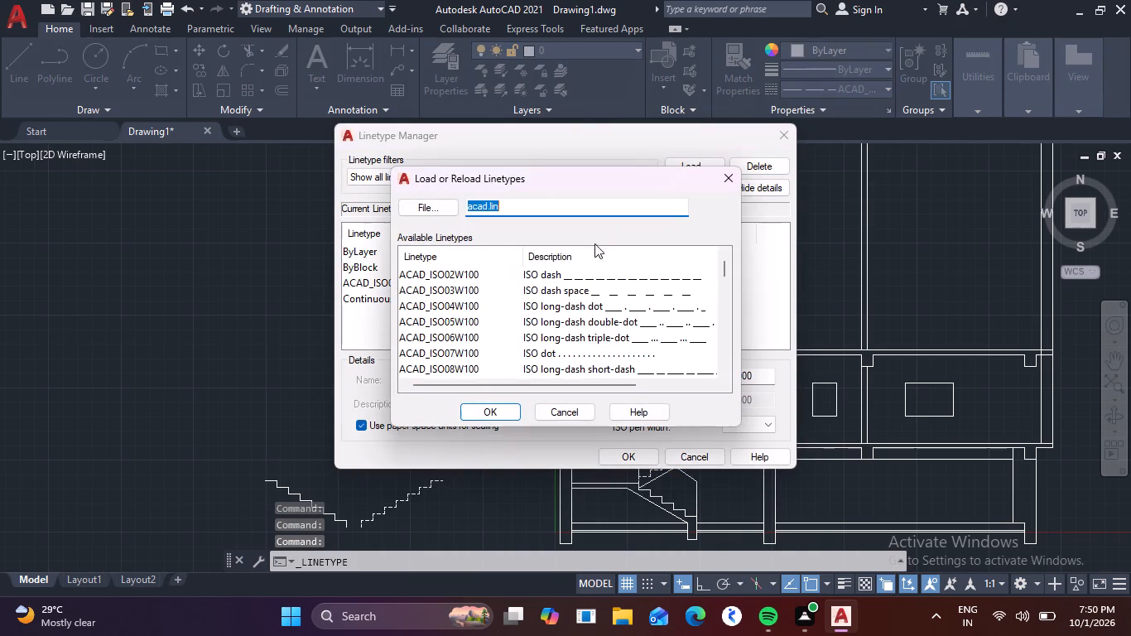
scroll(575, 307, "down", 7)
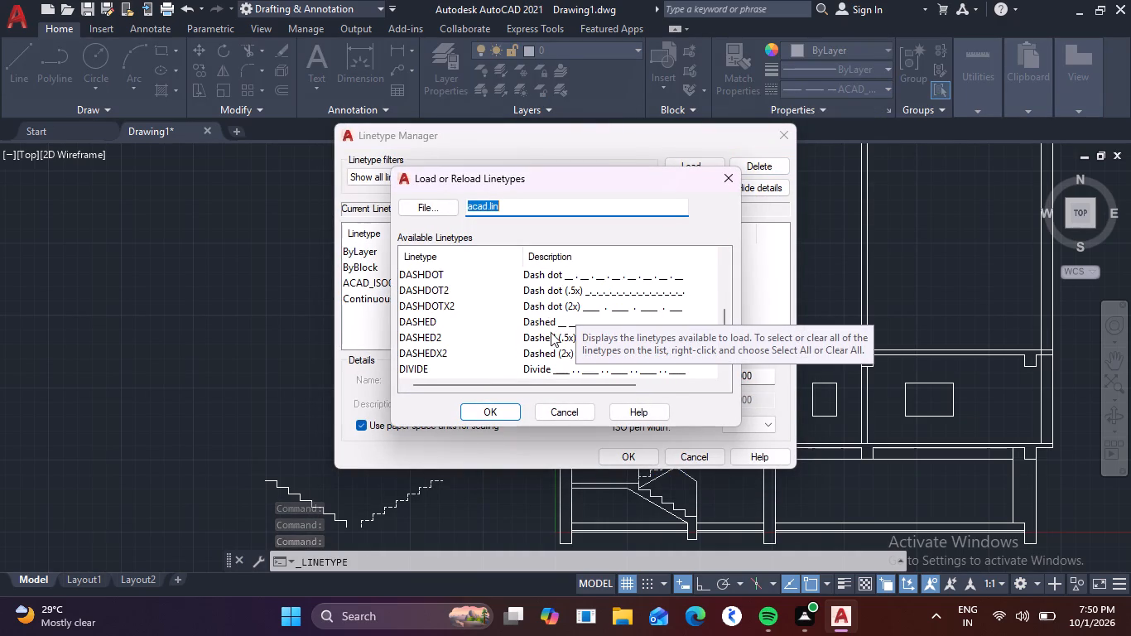
scroll(546, 336, "down", 3)
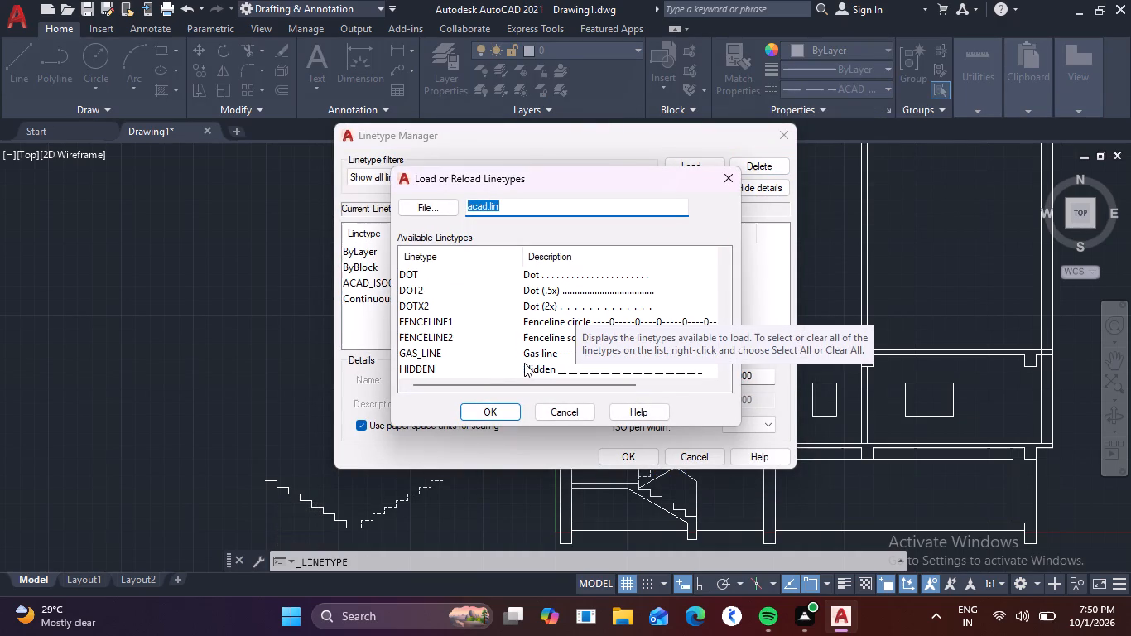
left_click(426, 369)
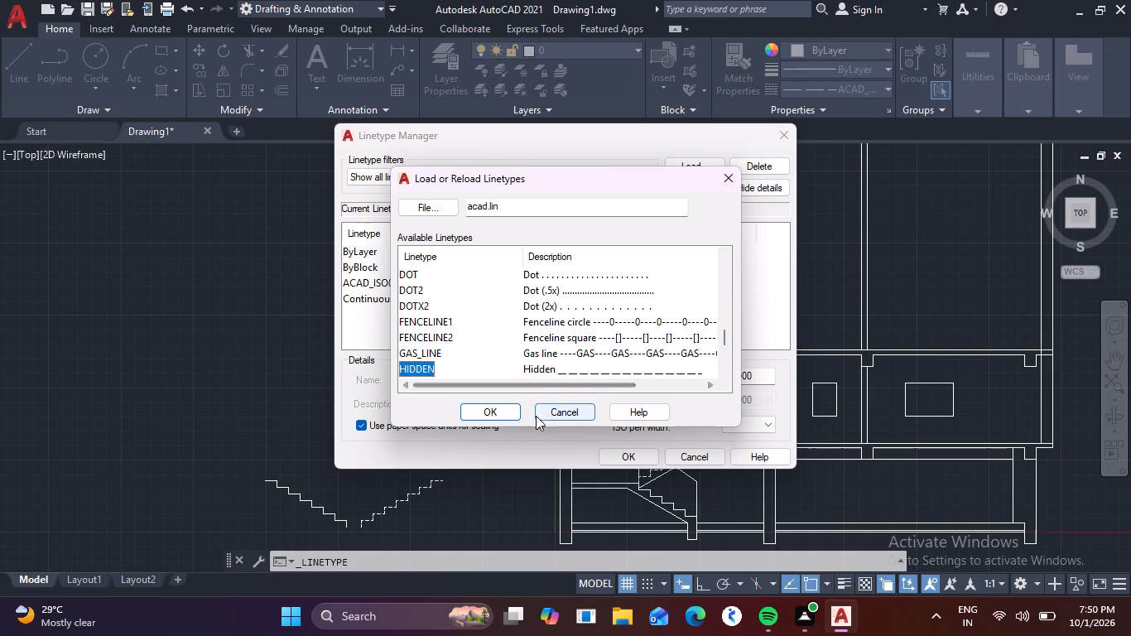
left_click(487, 409)
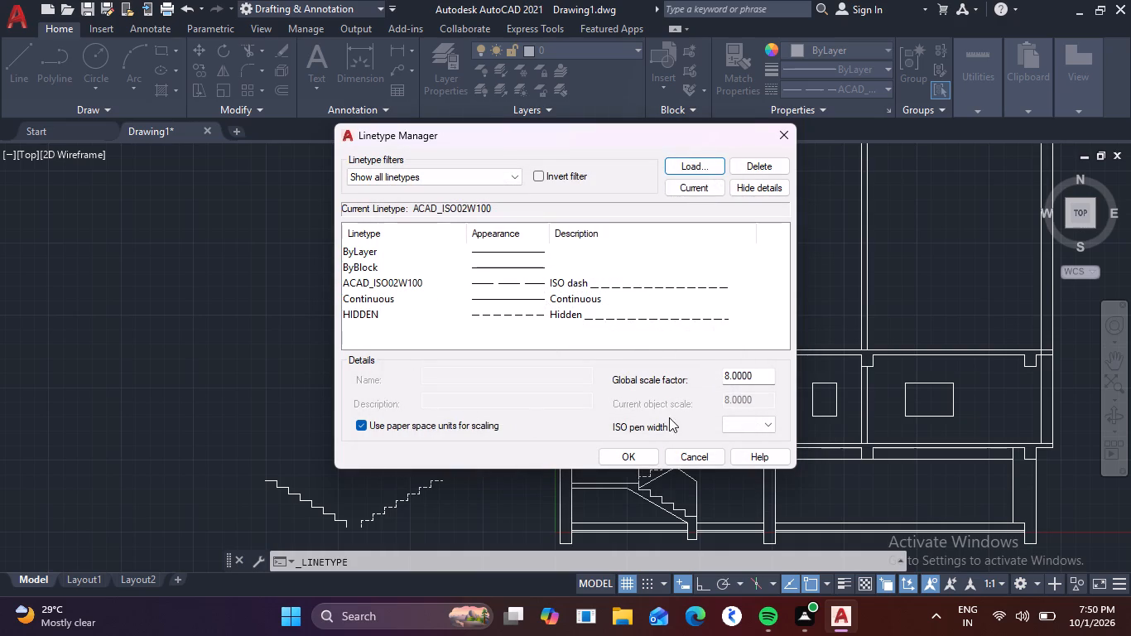
left_click(626, 456)
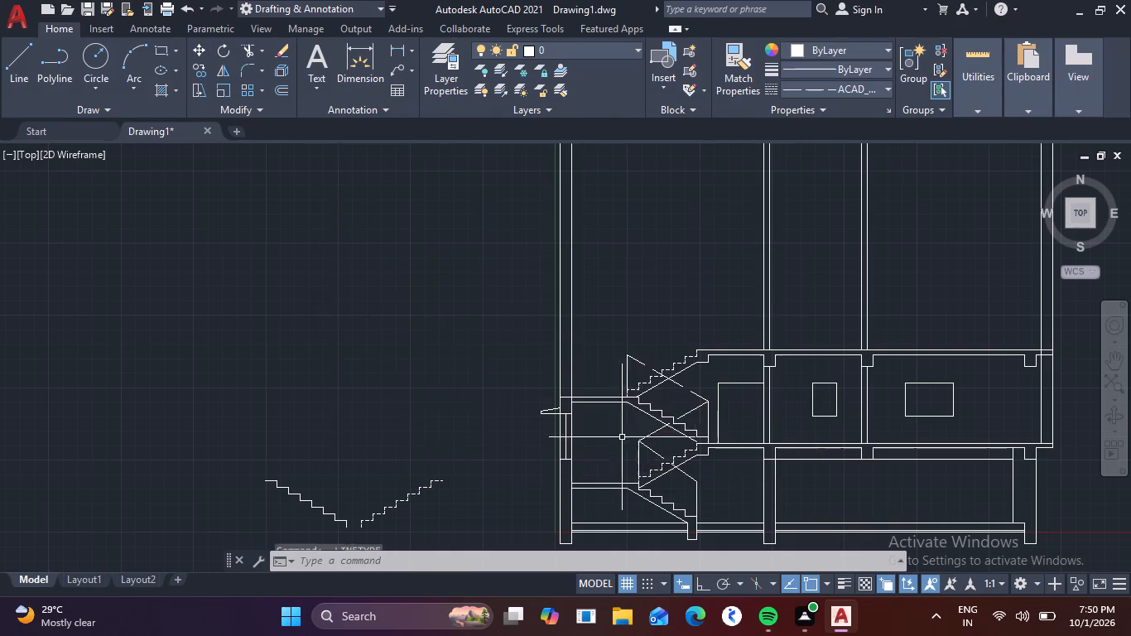
Apply the HIDDEN linetype to the three sloping lines zigzagging across the stair flights.
scroll(670, 394, "up", 2)
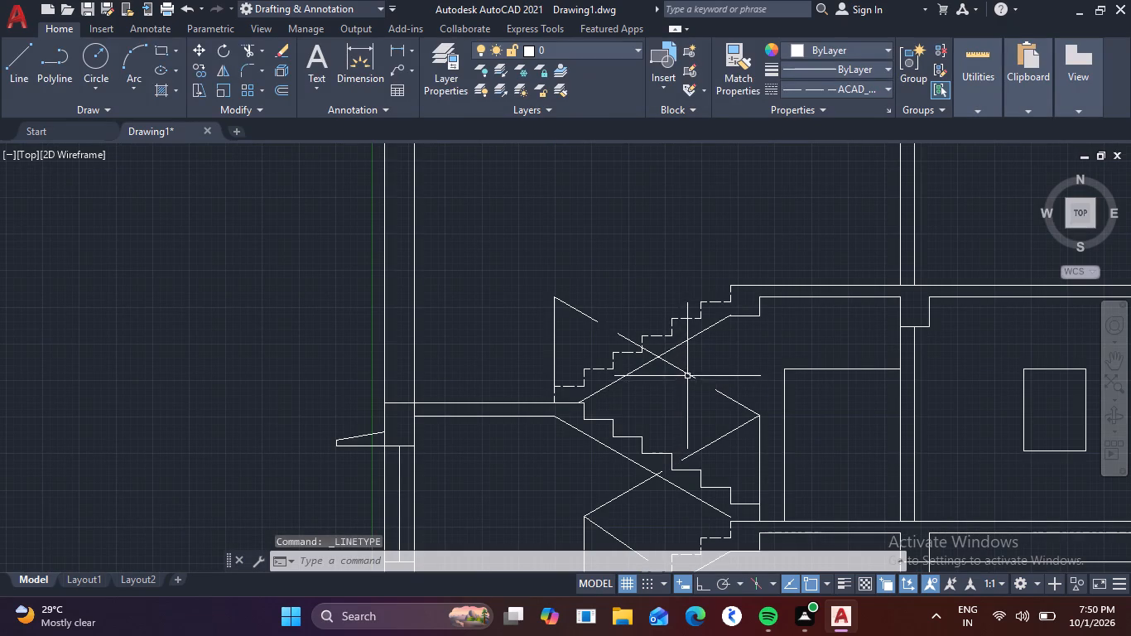
left_click(687, 376)
left_click(885, 84)
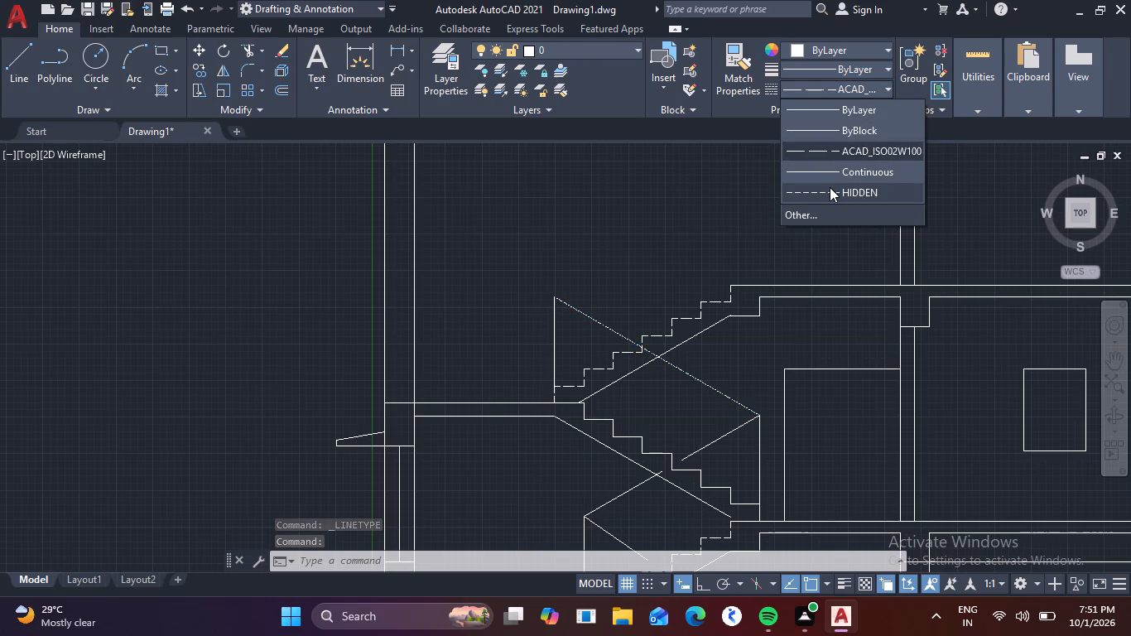
left_click(830, 187)
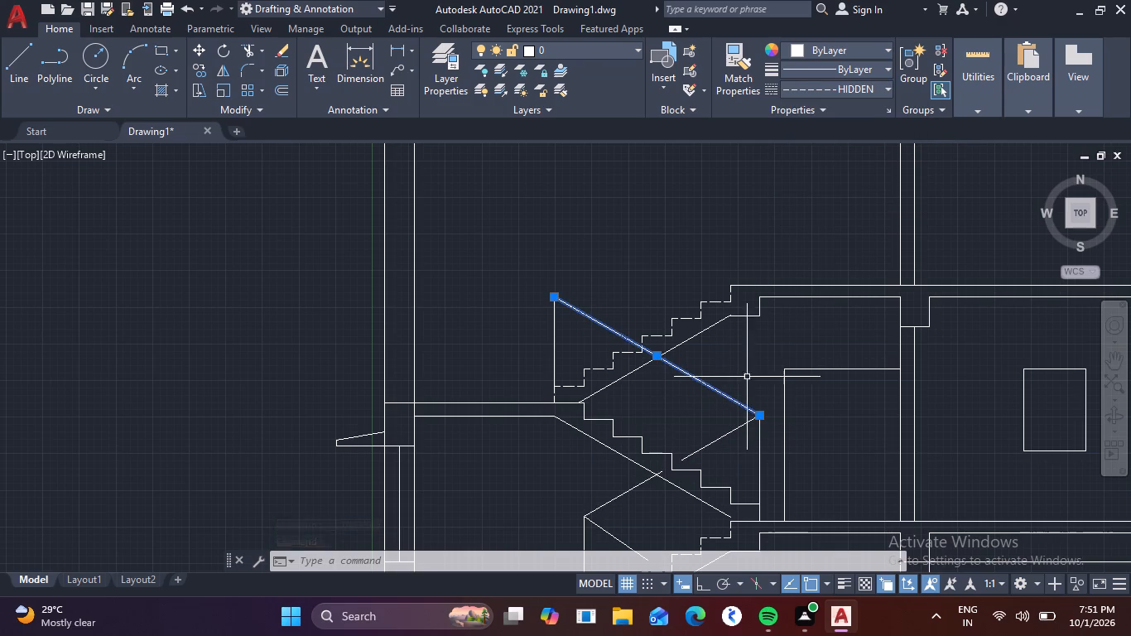
middle_click_drag(793, 317, 816, 256)
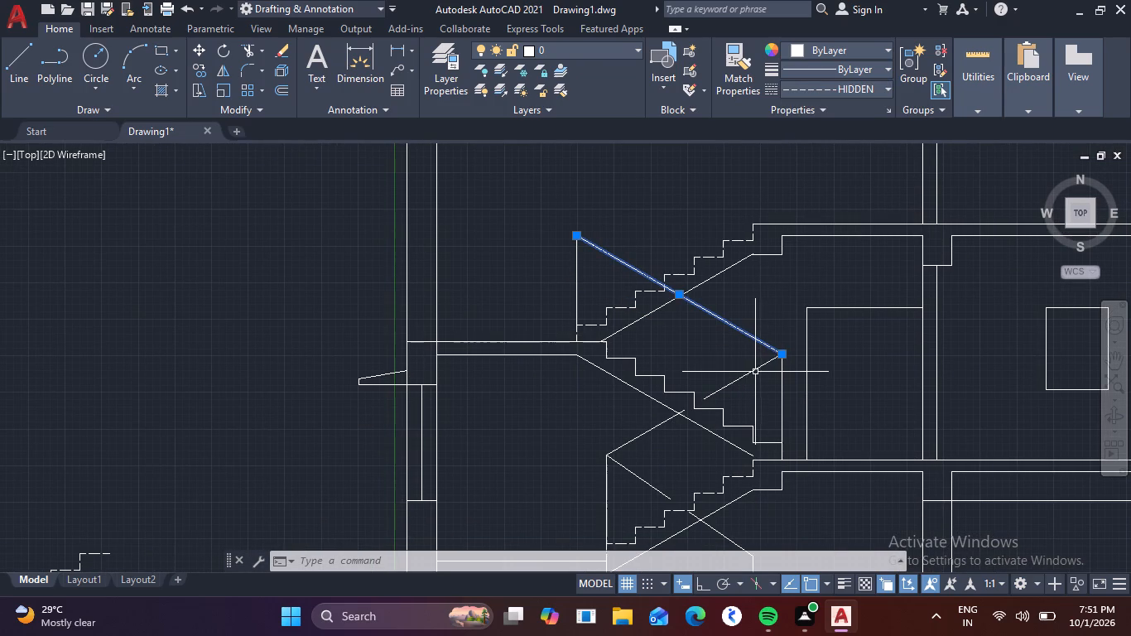
left_click(757, 370)
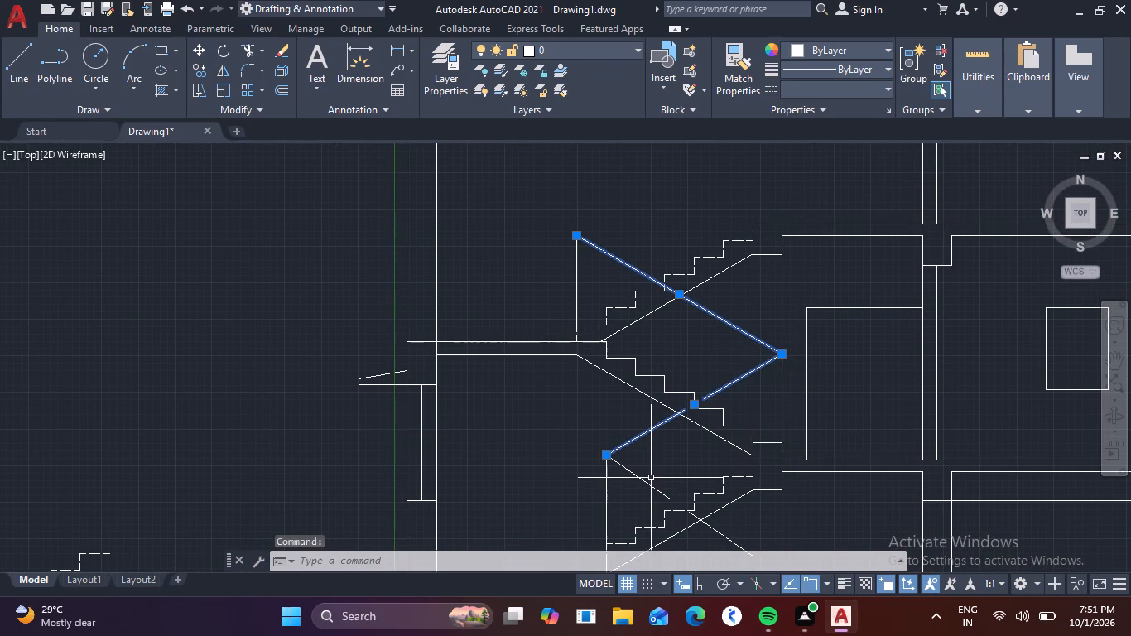
left_click(645, 484)
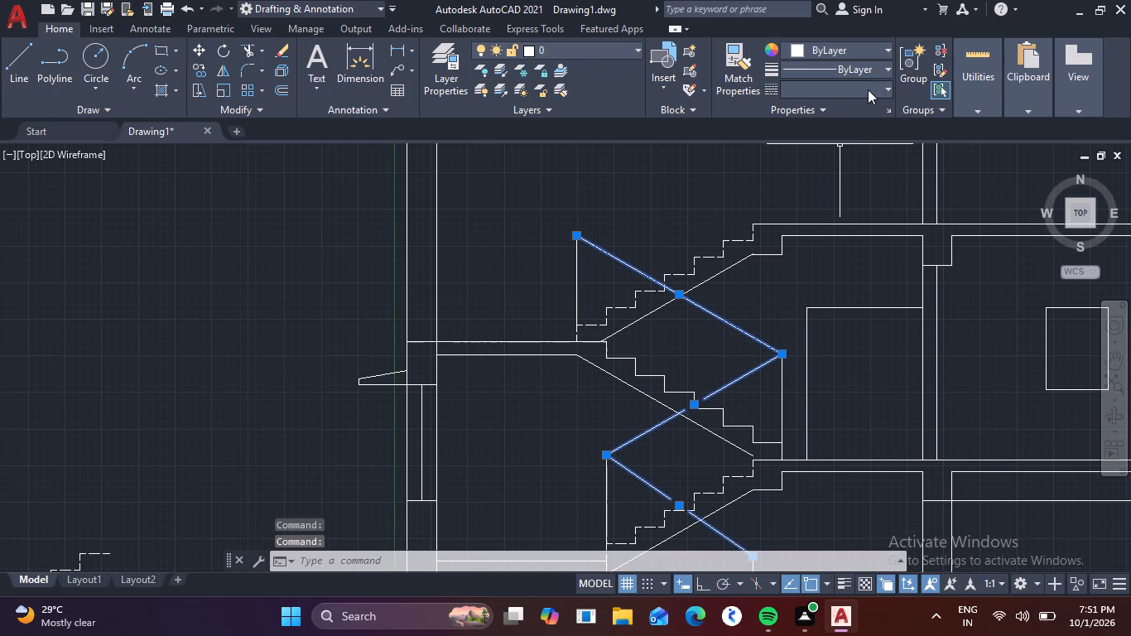
left_click(883, 82)
left_click(845, 190)
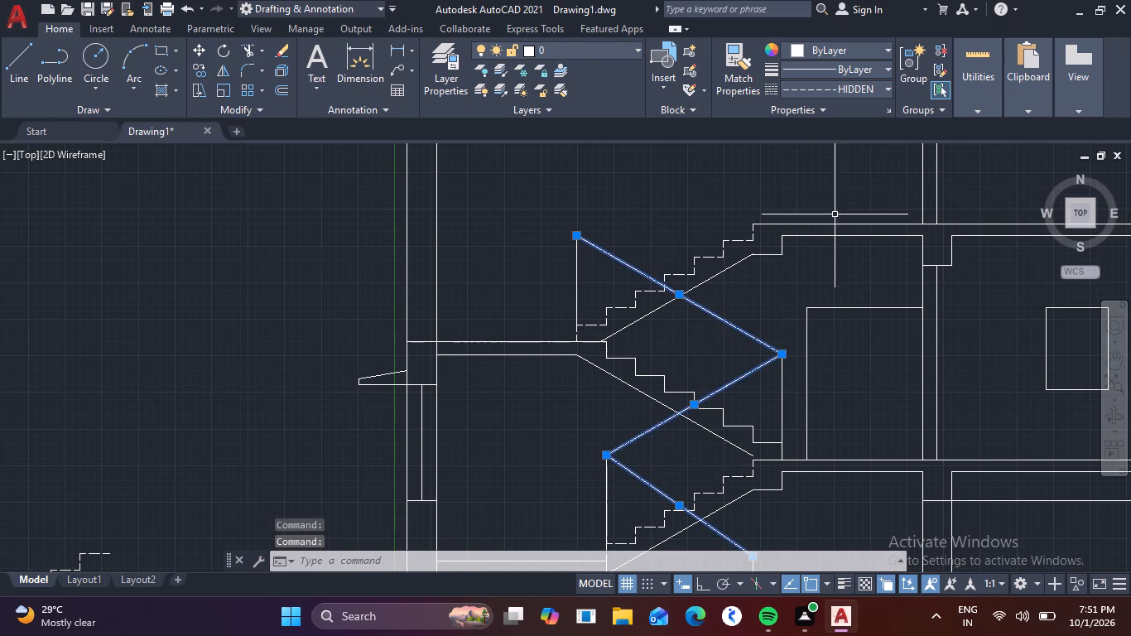
scroll(811, 243, "down", 1)
middle_click_drag(805, 254, 835, 199)
key("Escape")
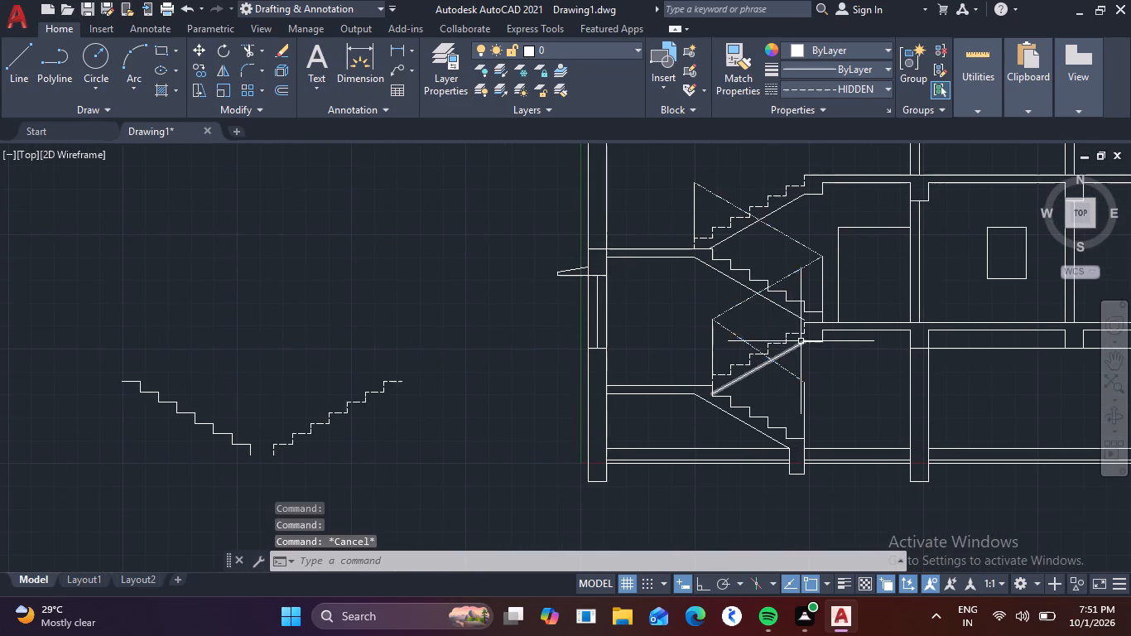
Apply the HIDDEN linetype to the vertical lines at the foot of the bottom solid flight and of both dashed flights.
scroll(778, 393, "up", 2)
left_click(856, 425)
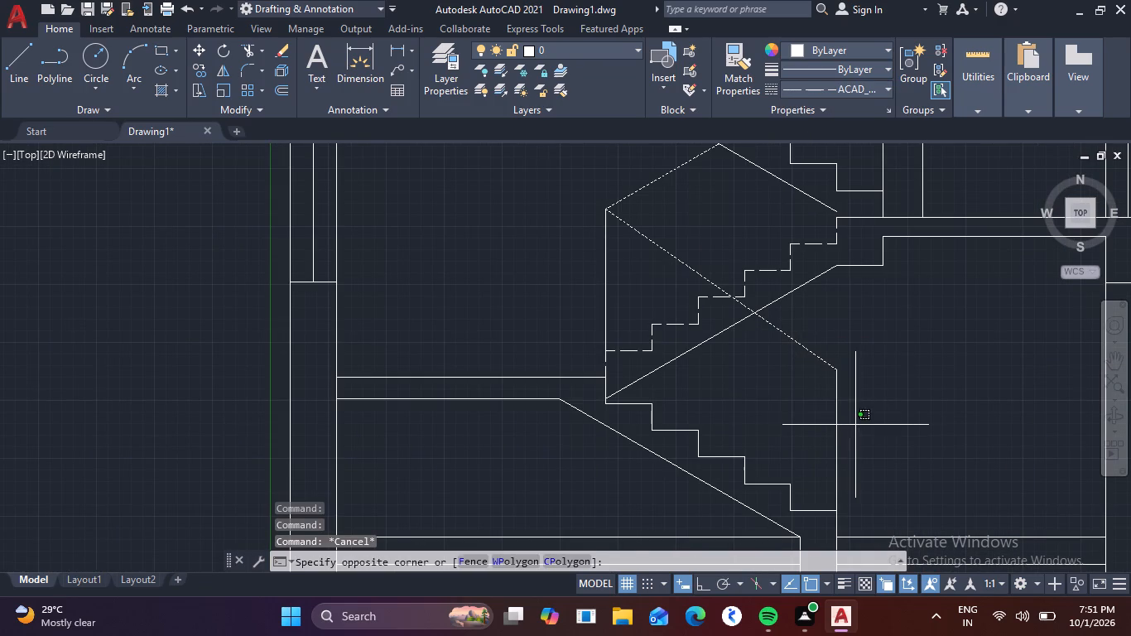
left_click(819, 416)
left_click(632, 275)
left_click(583, 253)
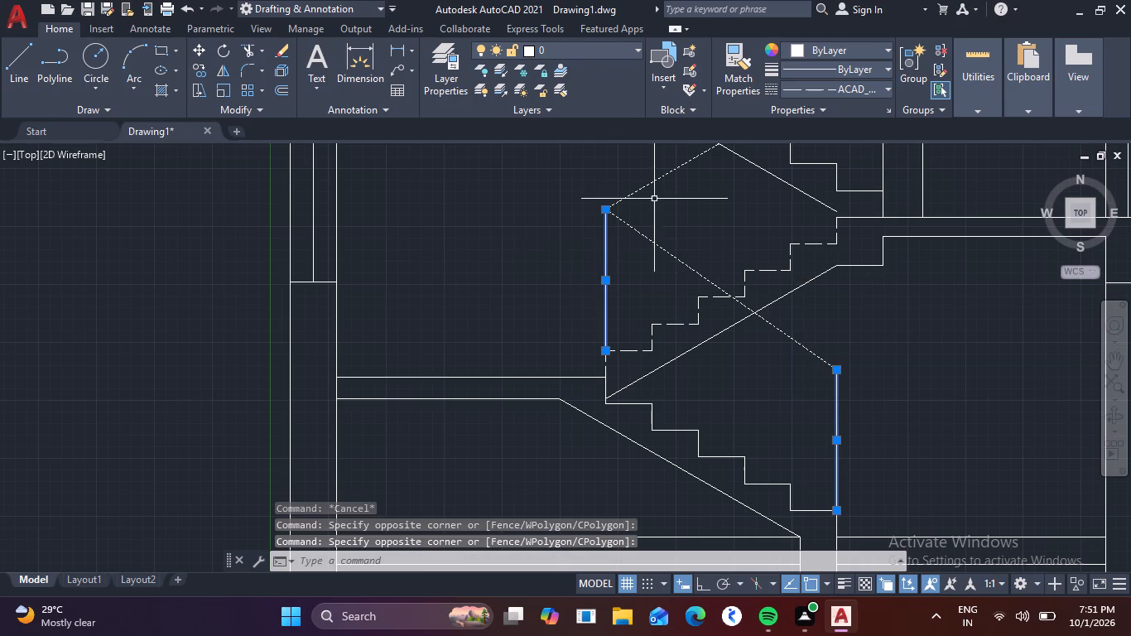
middle_click_drag(657, 254, 654, 489)
middle_click_drag(722, 210, 747, 398)
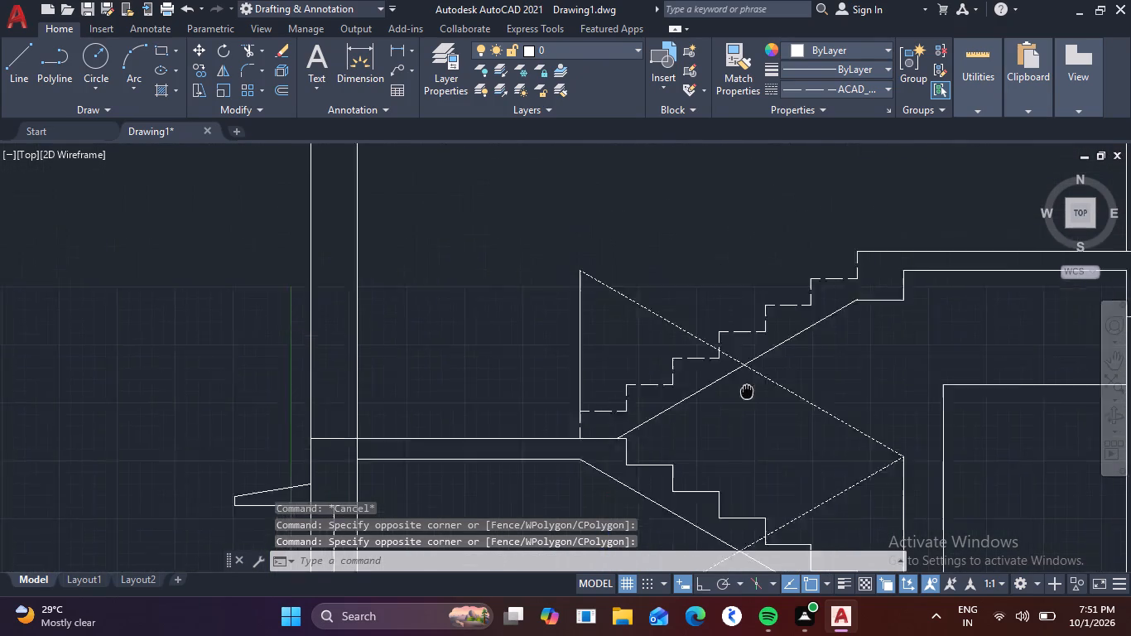
middle_click_drag(747, 398, 752, 435)
left_click(604, 355)
left_click(545, 335)
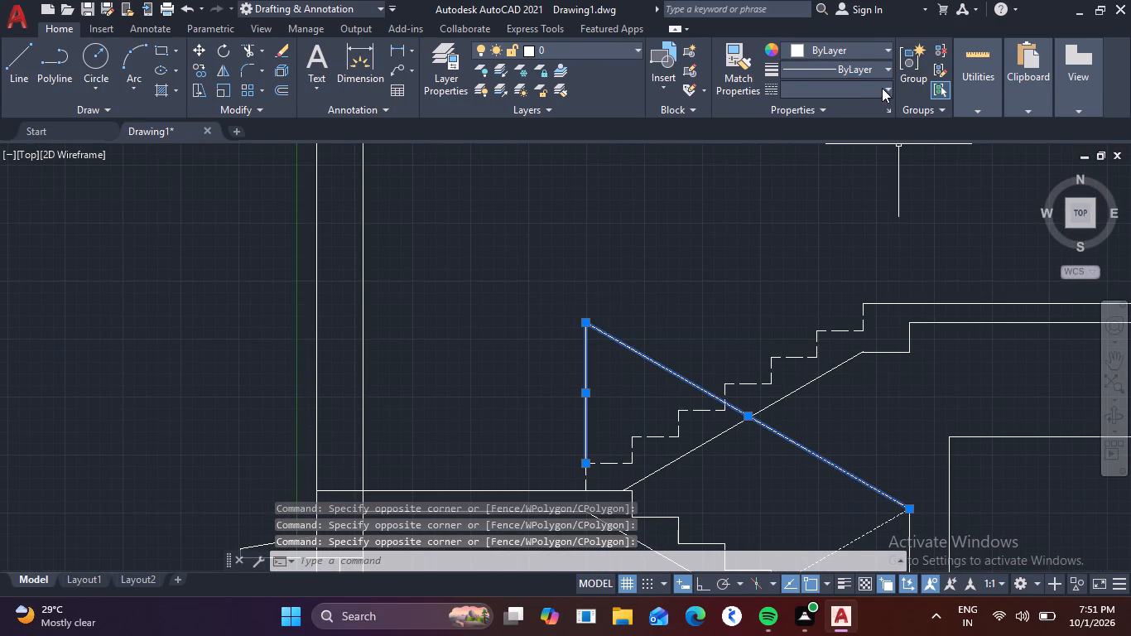
left_click(884, 88)
left_click(837, 190)
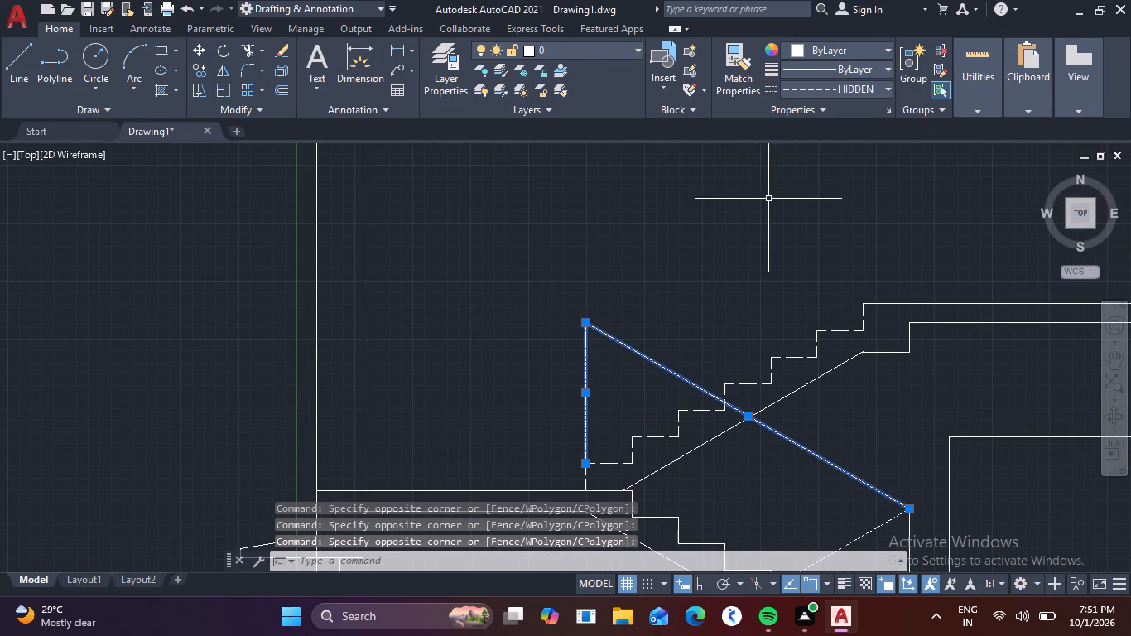
key("Escape")
Extend the sloping underside line of the upper solid flight at its lower end to the floor slab's top line.
scroll(776, 194, "down", 2)
middle_click_drag(763, 217, 703, 162)
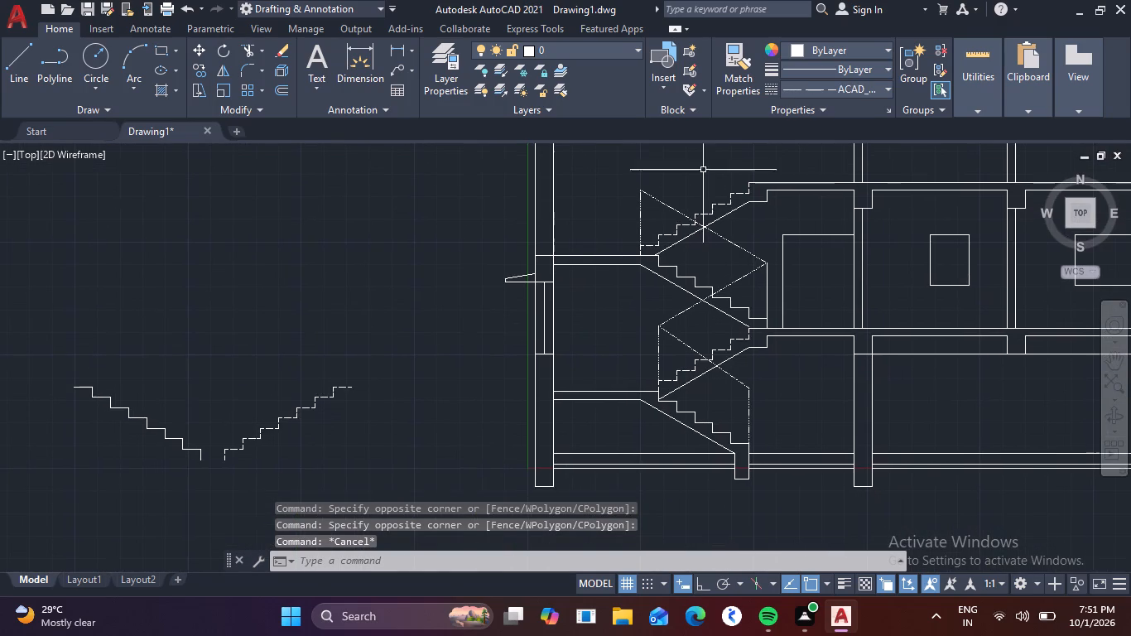
scroll(735, 221, "up", 2)
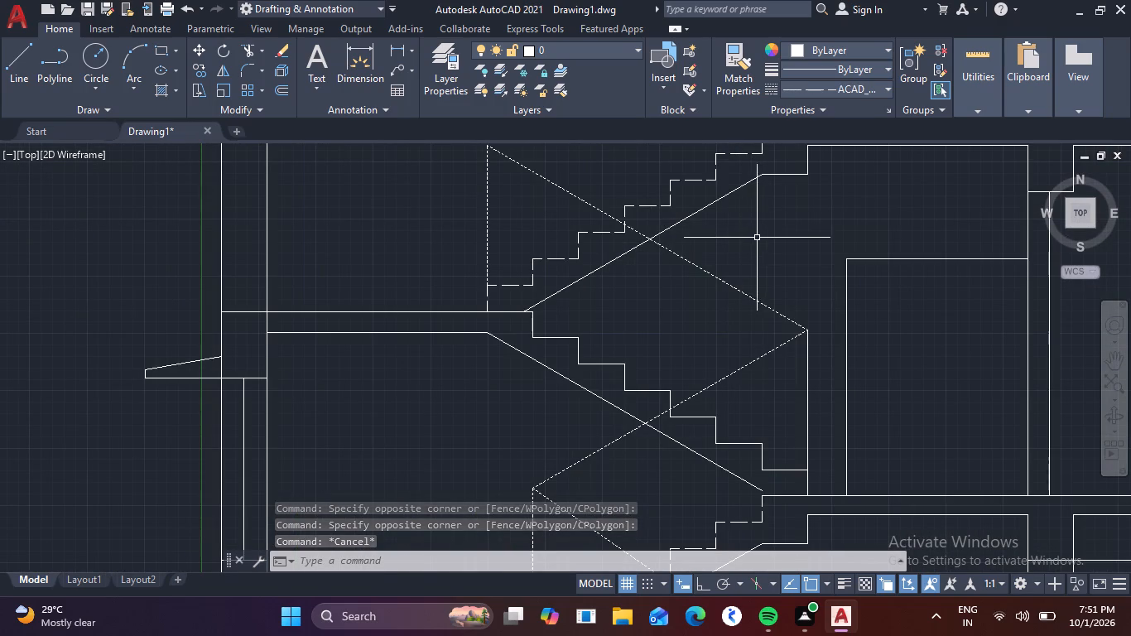
middle_click_drag(745, 260, 767, 182)
scroll(755, 410, "up", 2)
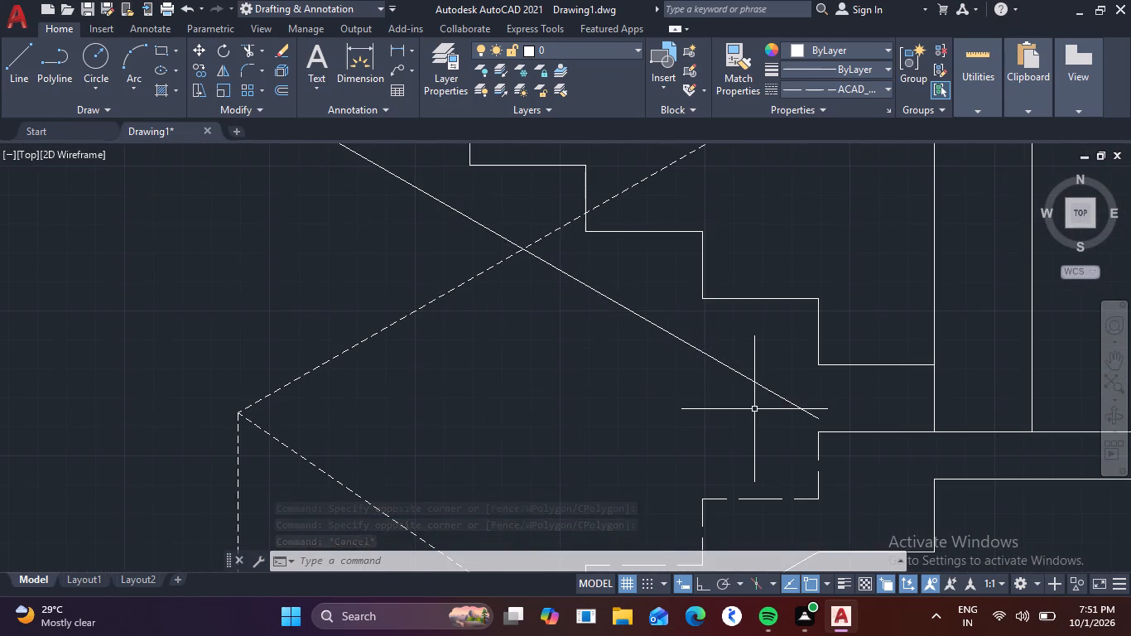
scroll(773, 393, "up", 2)
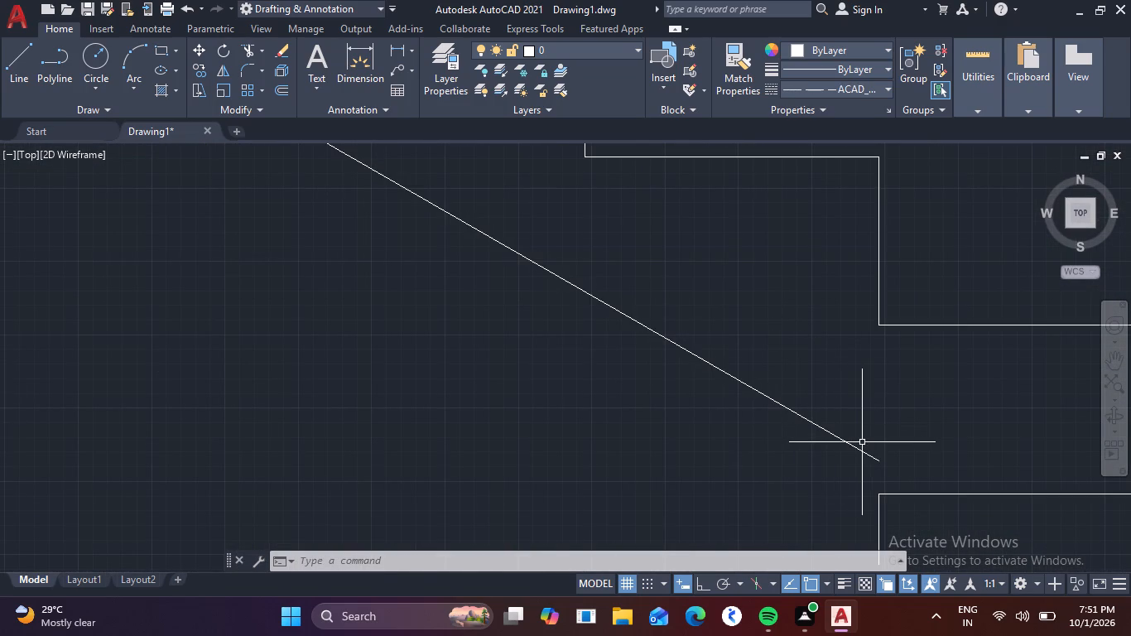
type("ex")
key("x")
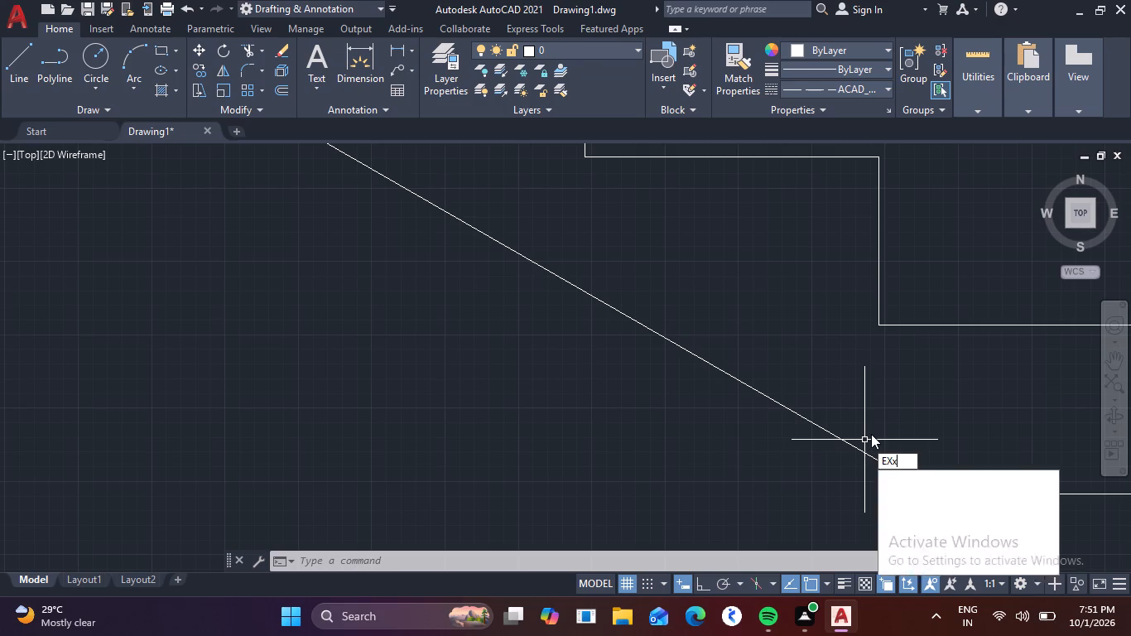
key("BackSpace")
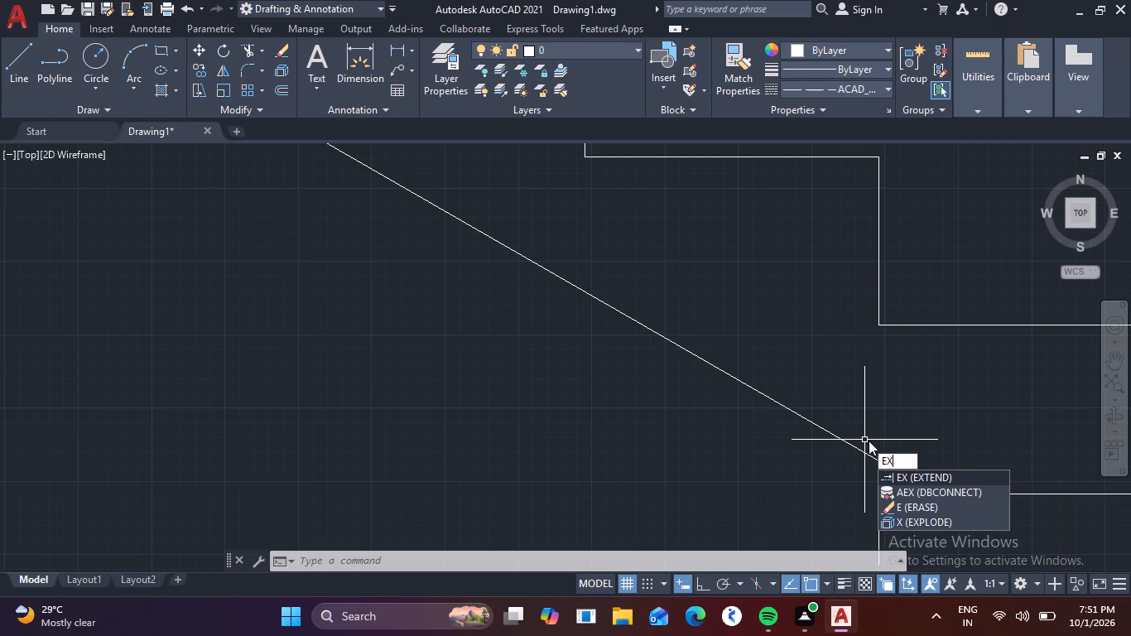
key("space")
key("x")
key("x")
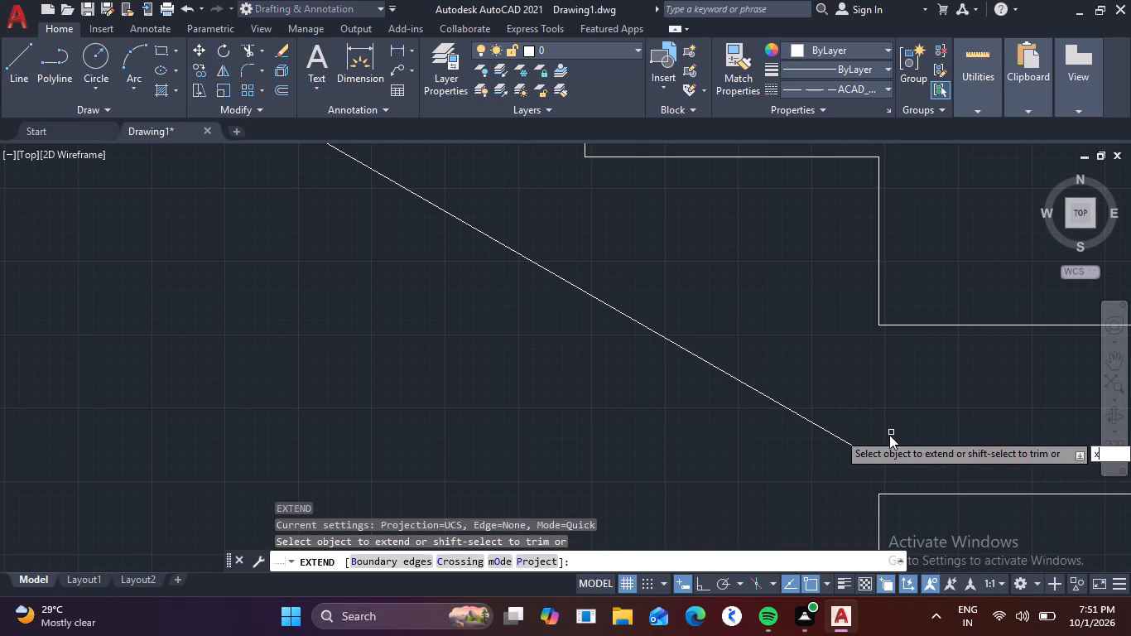
key("x")
key("z")
key("BackSpace")
key("BackSpace")
key("BackSpace")
key("BackSpace")
key("e")
key("x")
key("space")
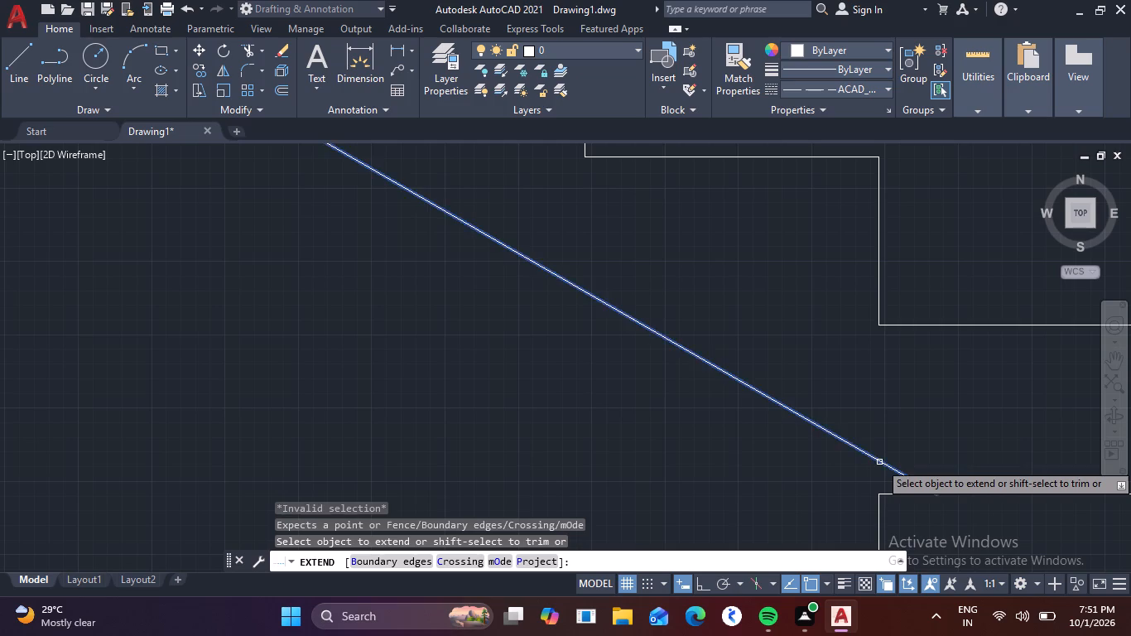
left_click(879, 462)
key("Escape")
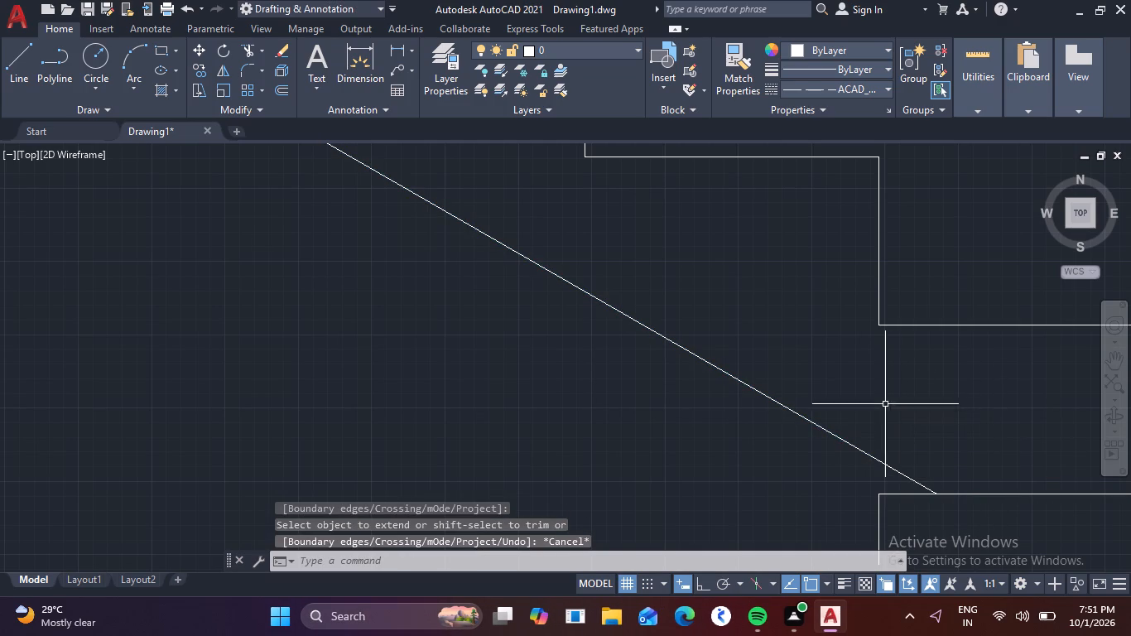
Apply the HIDDEN linetype to the sloping underside line of the lower dashed flight.
scroll(759, 358, "down", 3)
scroll(704, 399, "down", 1)
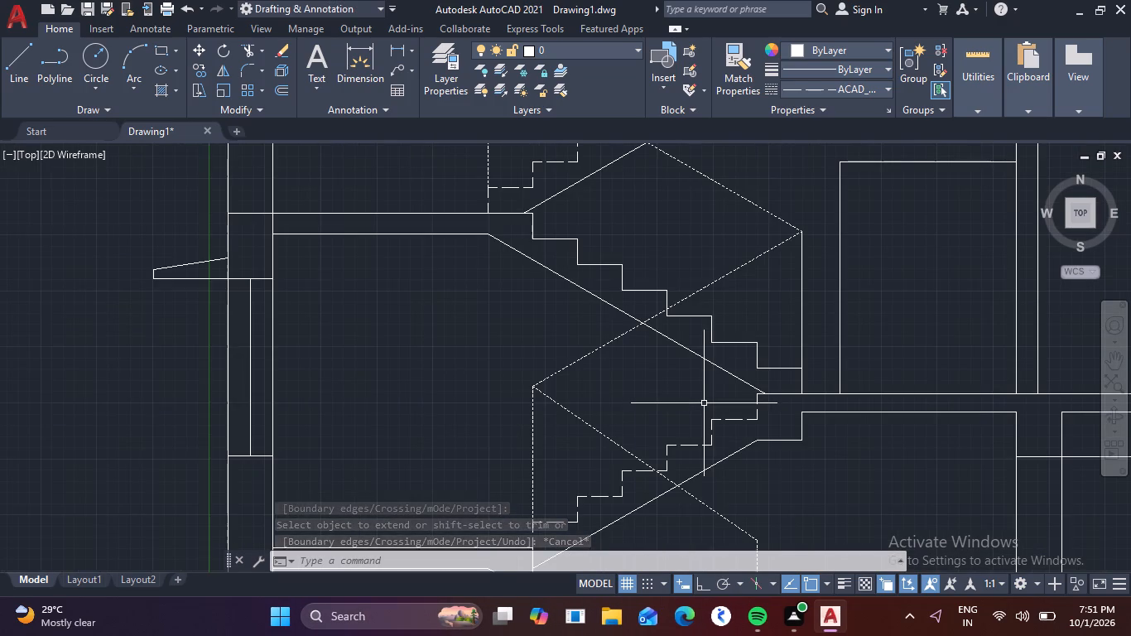
scroll(681, 355, "down", 1)
middle_click_drag(686, 374, 678, 250)
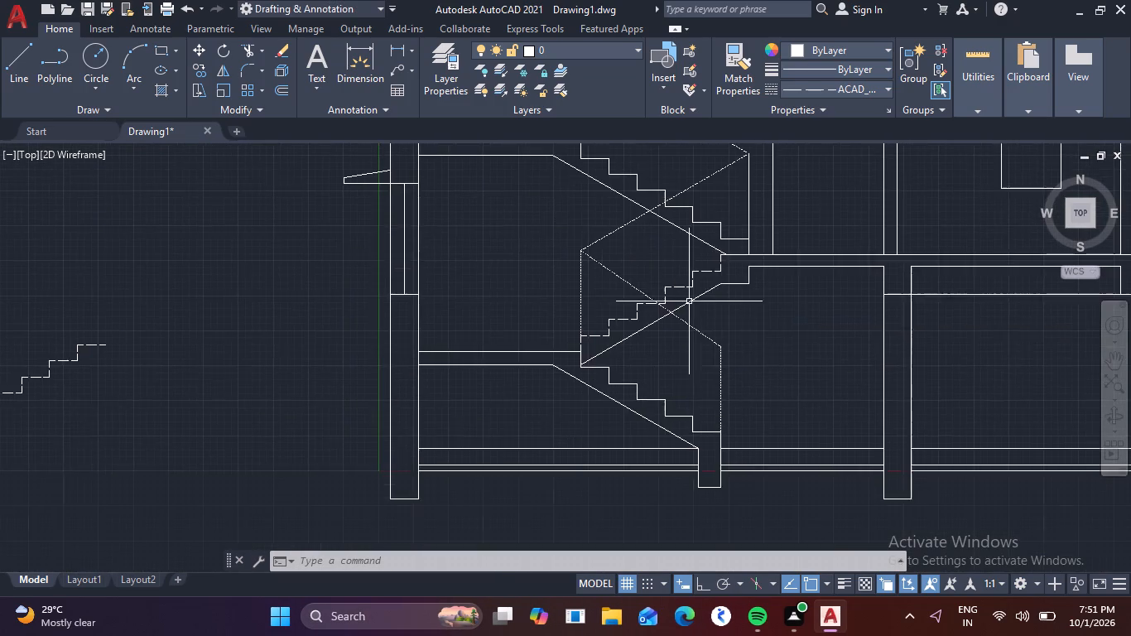
scroll(702, 314, "up", 3)
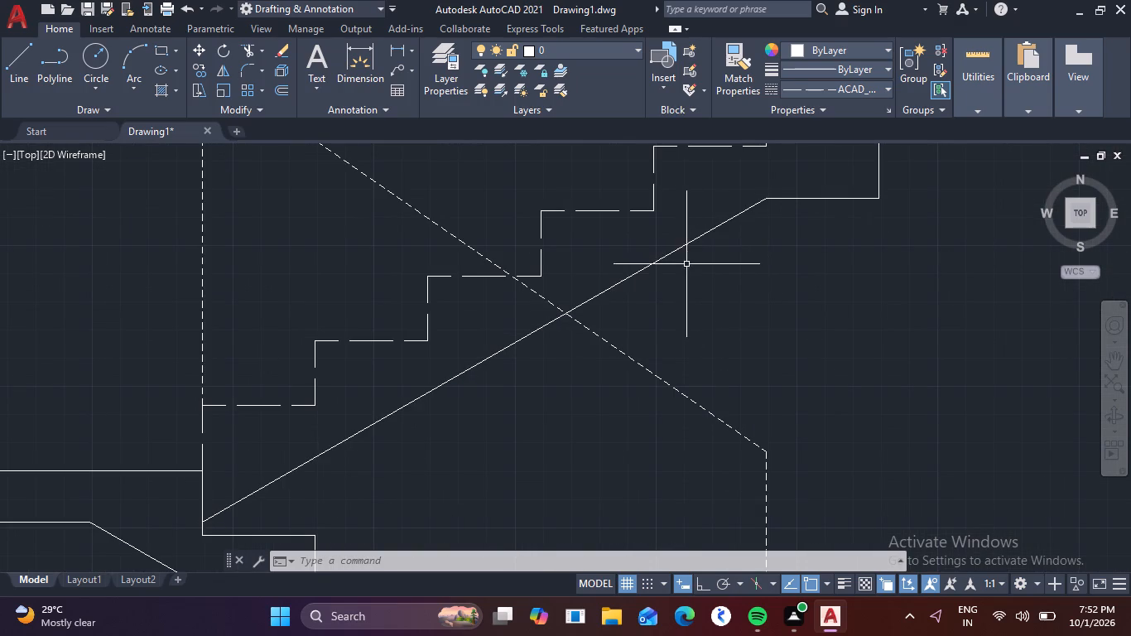
scroll(685, 253, "up", 7)
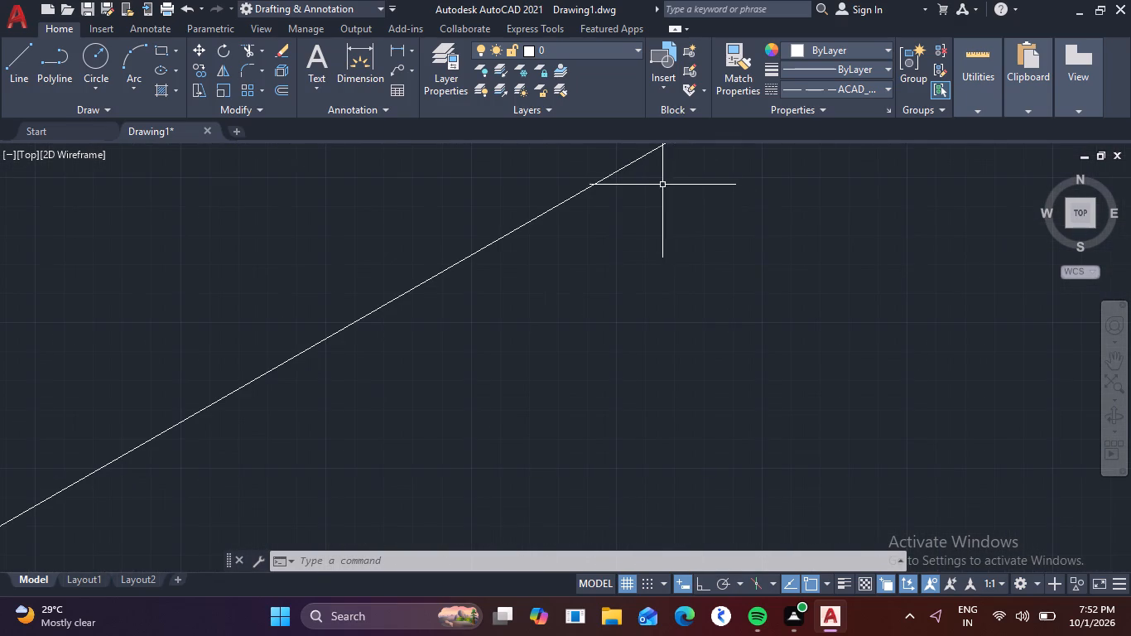
scroll(662, 214, "down", 11)
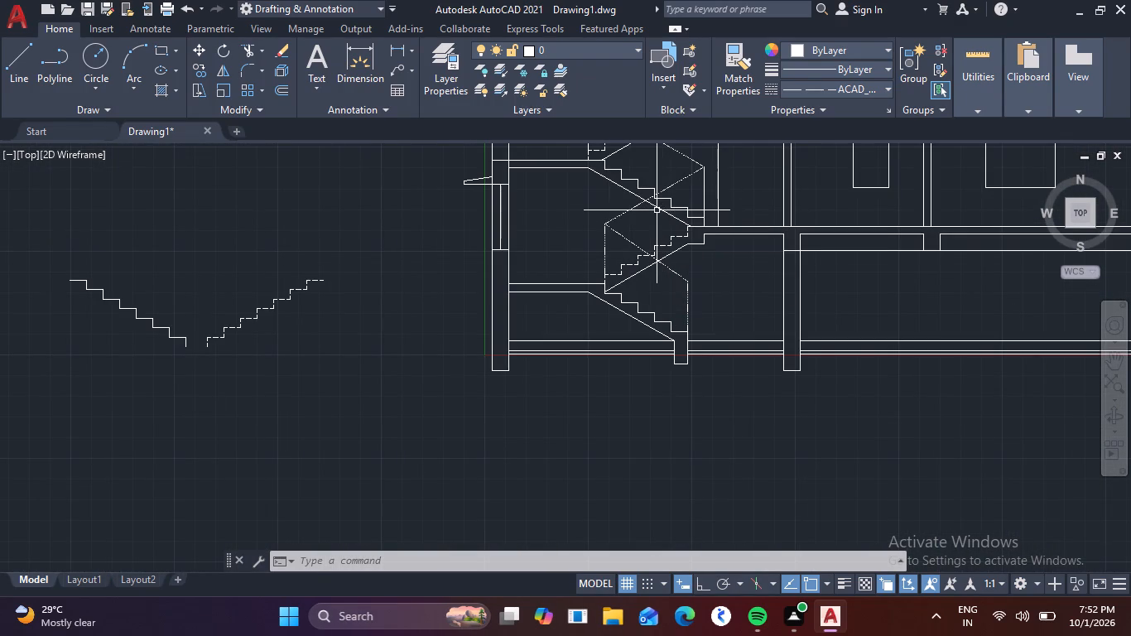
left_click(670, 255)
left_click(858, 84)
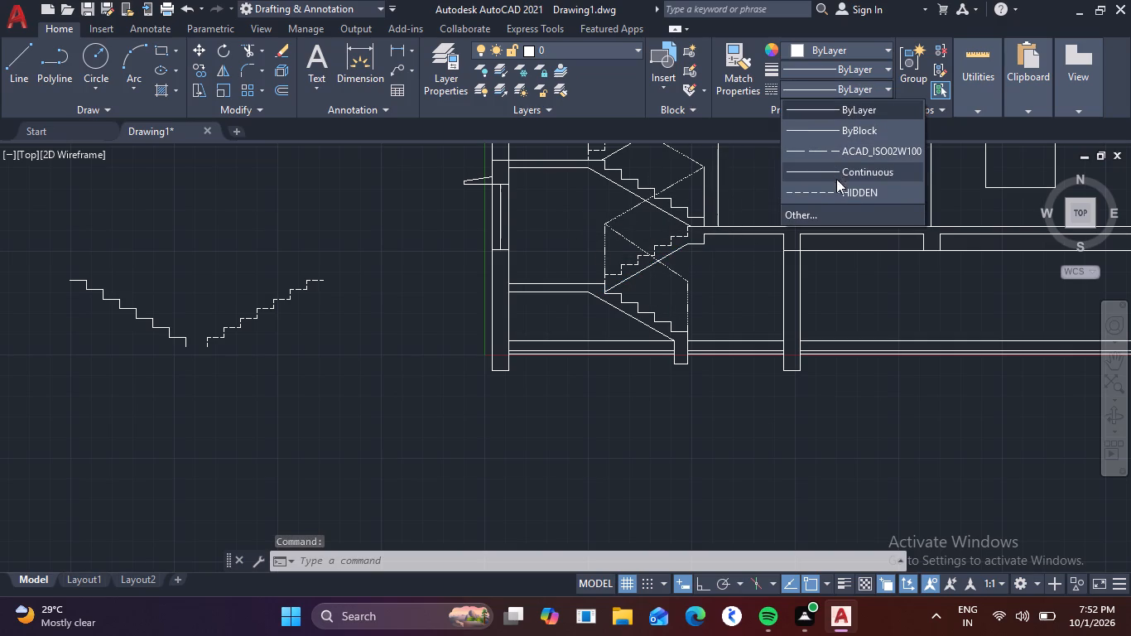
left_click(840, 193)
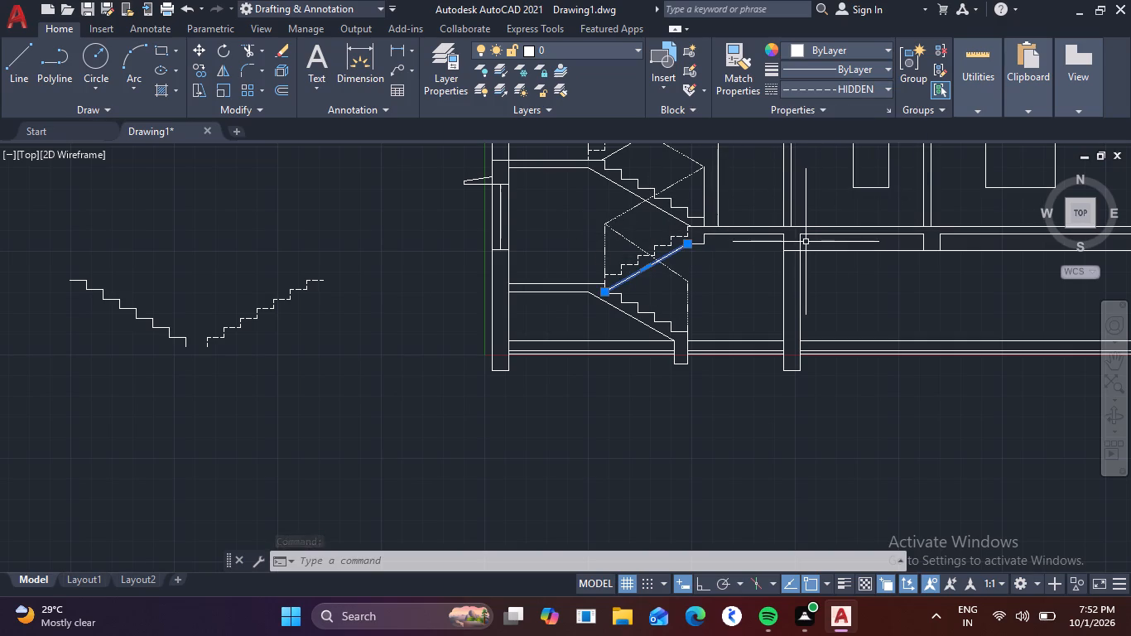
key("Escape")
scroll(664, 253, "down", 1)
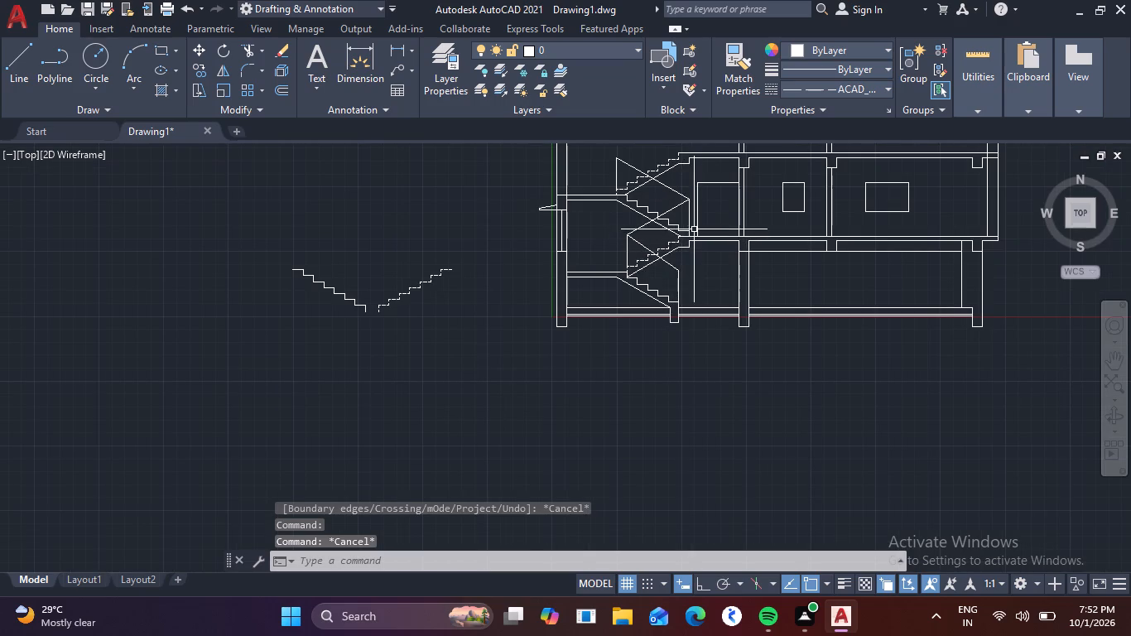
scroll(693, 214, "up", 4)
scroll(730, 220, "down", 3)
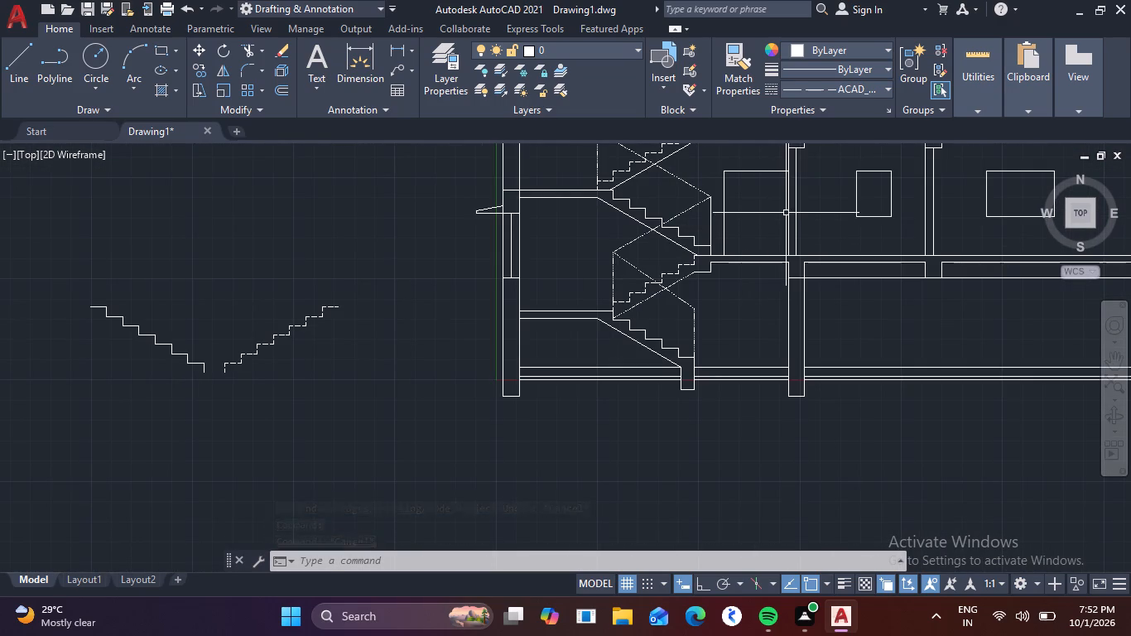
Apply the HIDDEN linetype to the sloping underside line of the upper dashed flight.
middle_click_drag(789, 218, 830, 345)
scroll(723, 277, "up", 2)
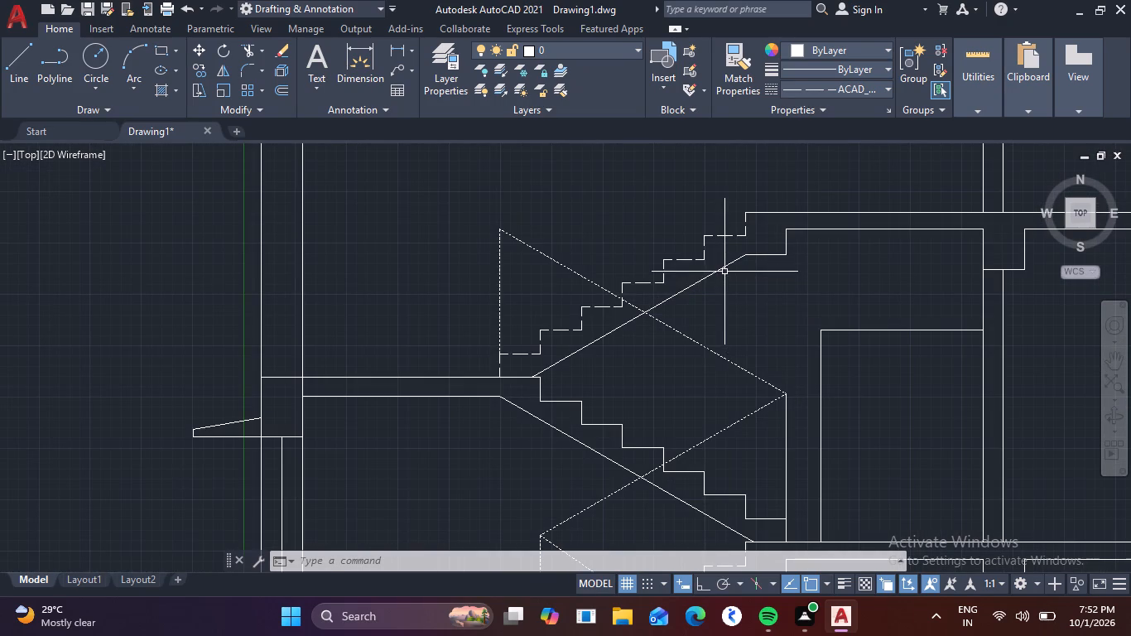
left_click(724, 263)
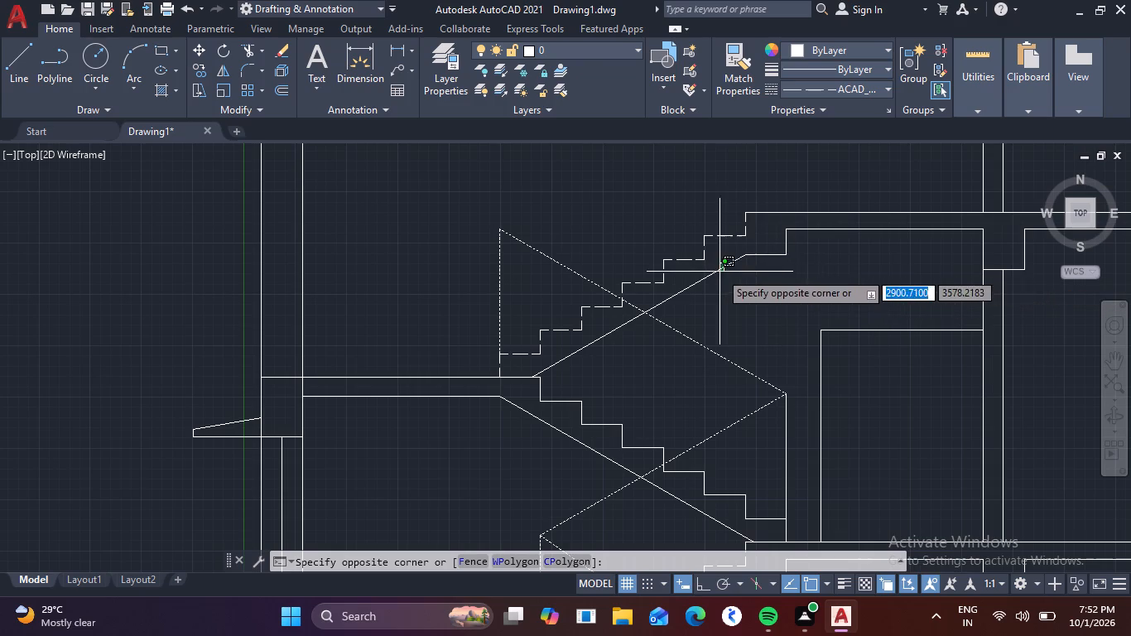
left_click(715, 272)
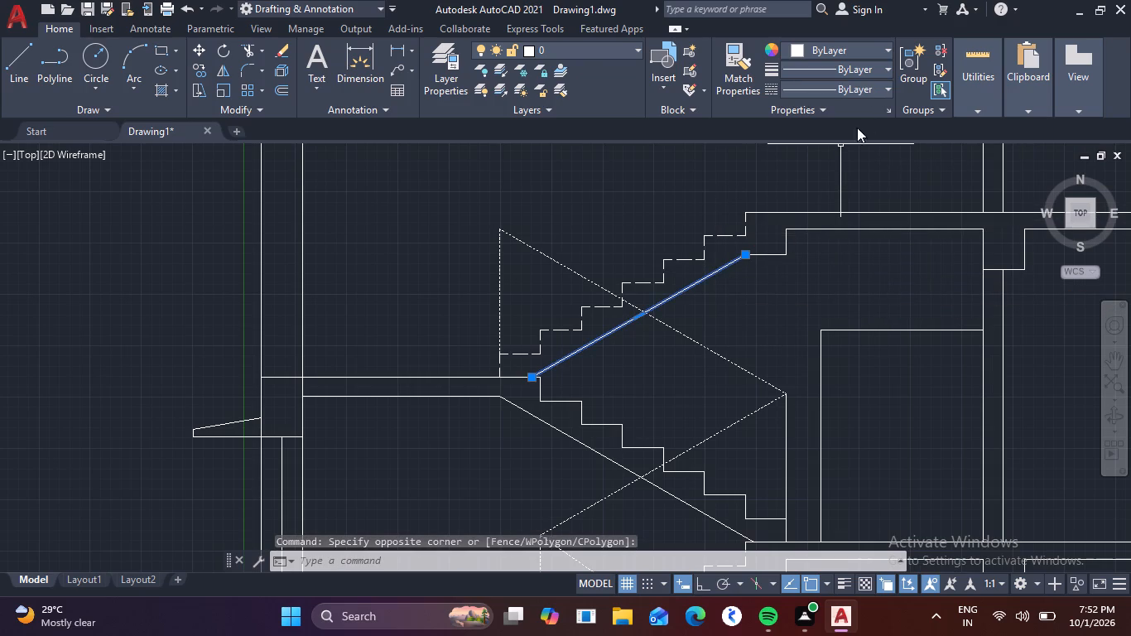
left_click(888, 89)
left_click(849, 185)
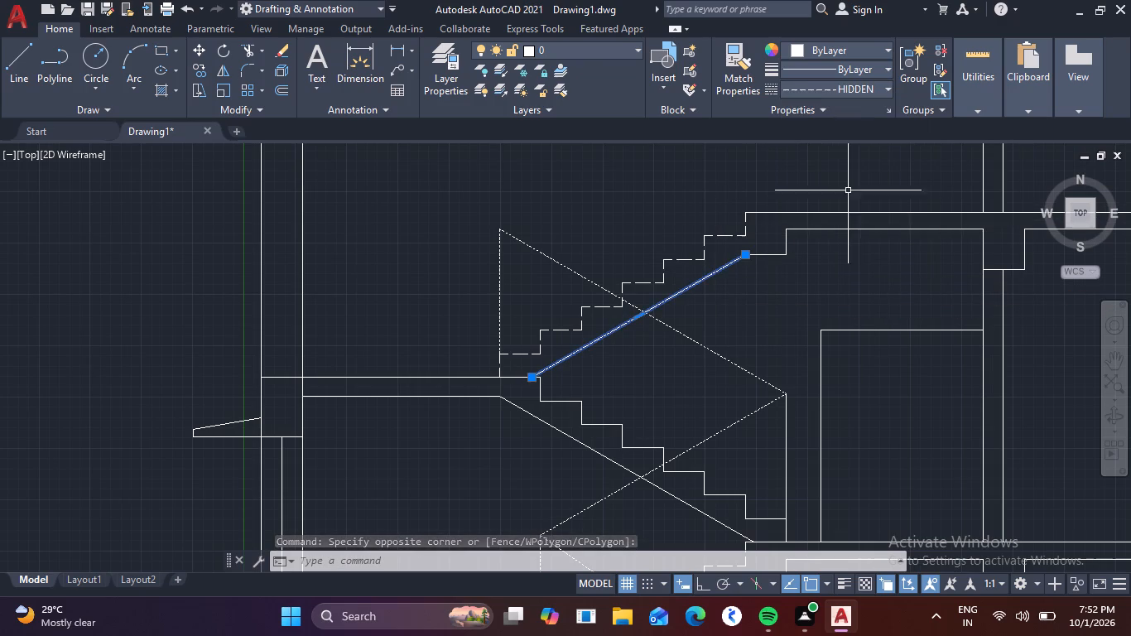
key("Escape")
key("Escape")
key("Escape")
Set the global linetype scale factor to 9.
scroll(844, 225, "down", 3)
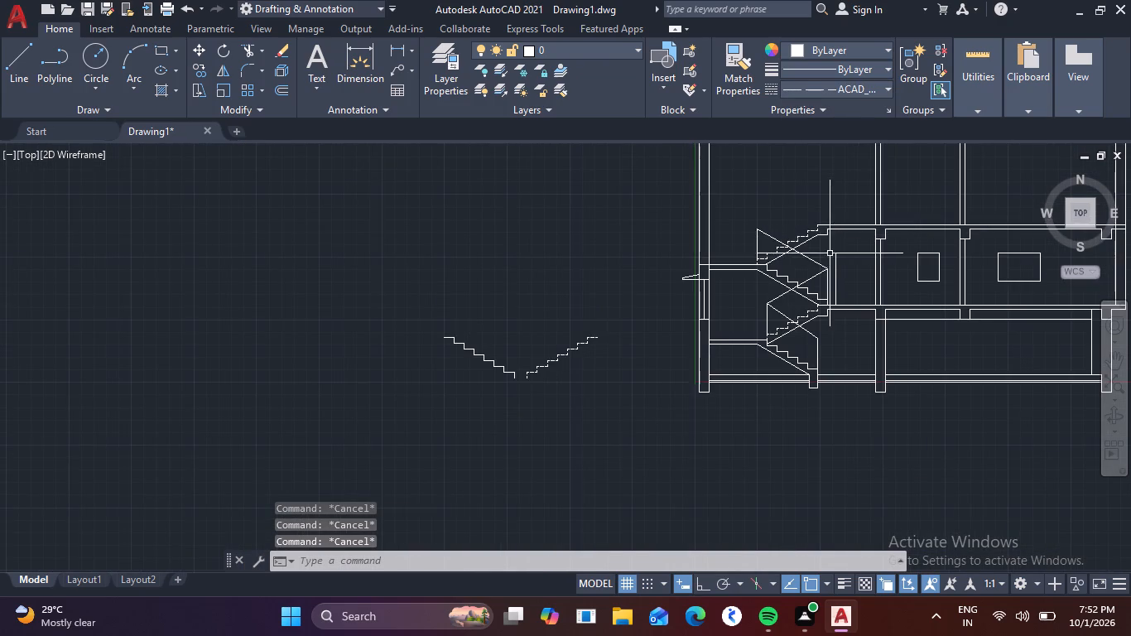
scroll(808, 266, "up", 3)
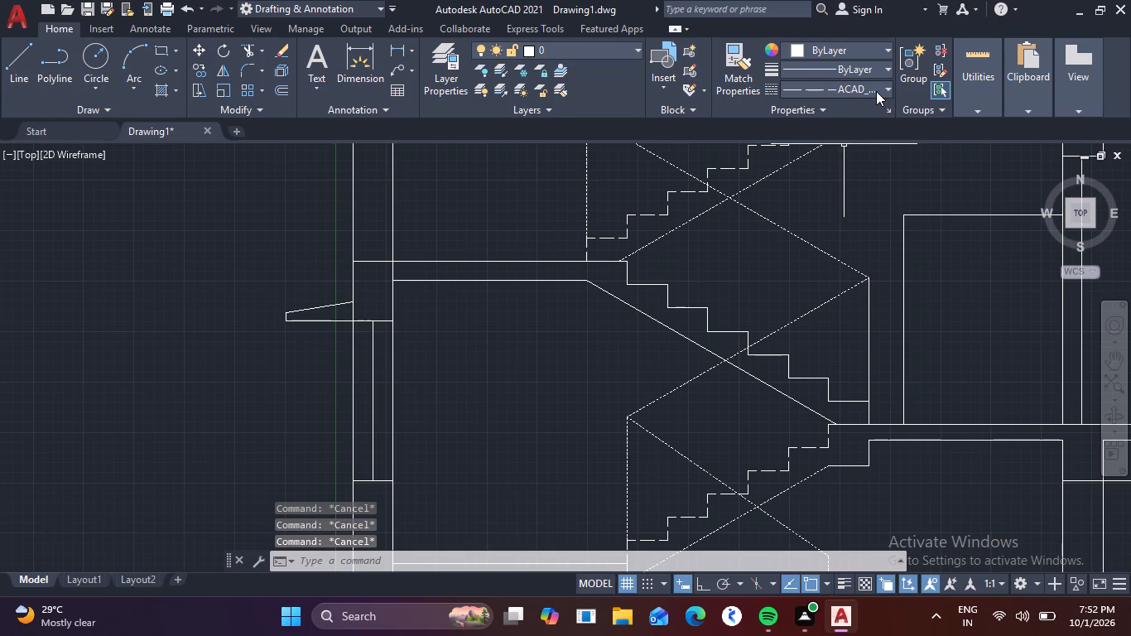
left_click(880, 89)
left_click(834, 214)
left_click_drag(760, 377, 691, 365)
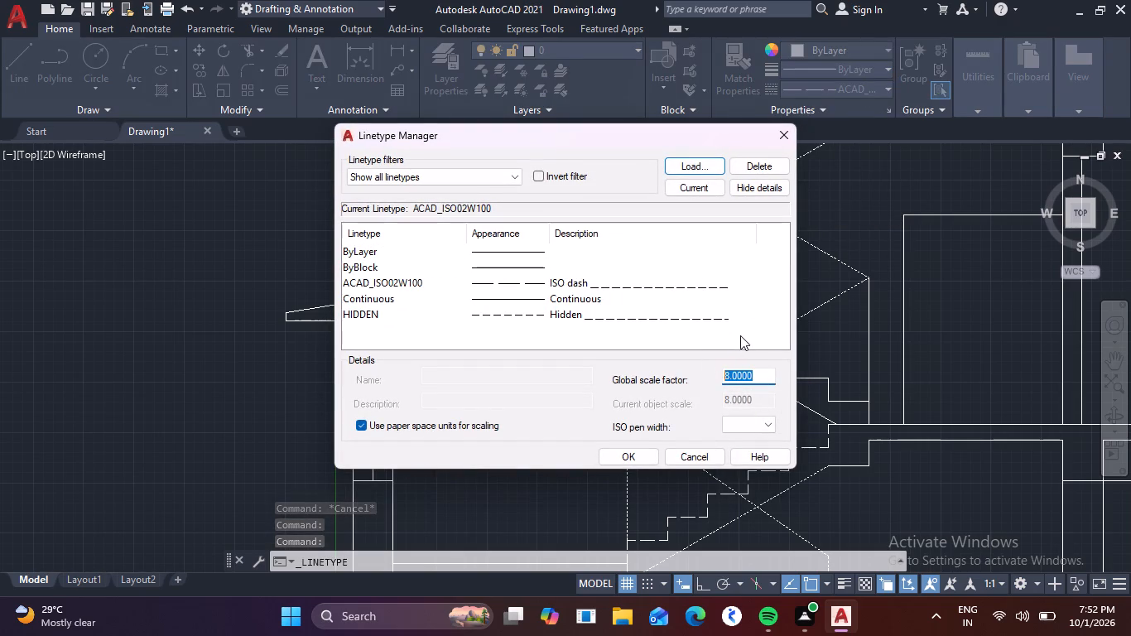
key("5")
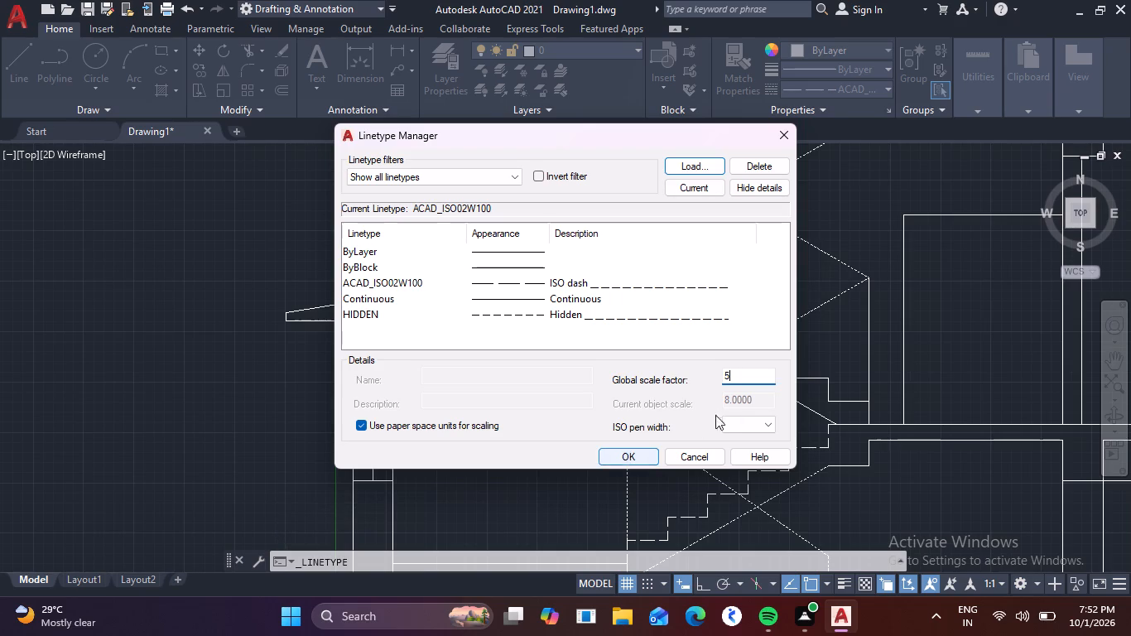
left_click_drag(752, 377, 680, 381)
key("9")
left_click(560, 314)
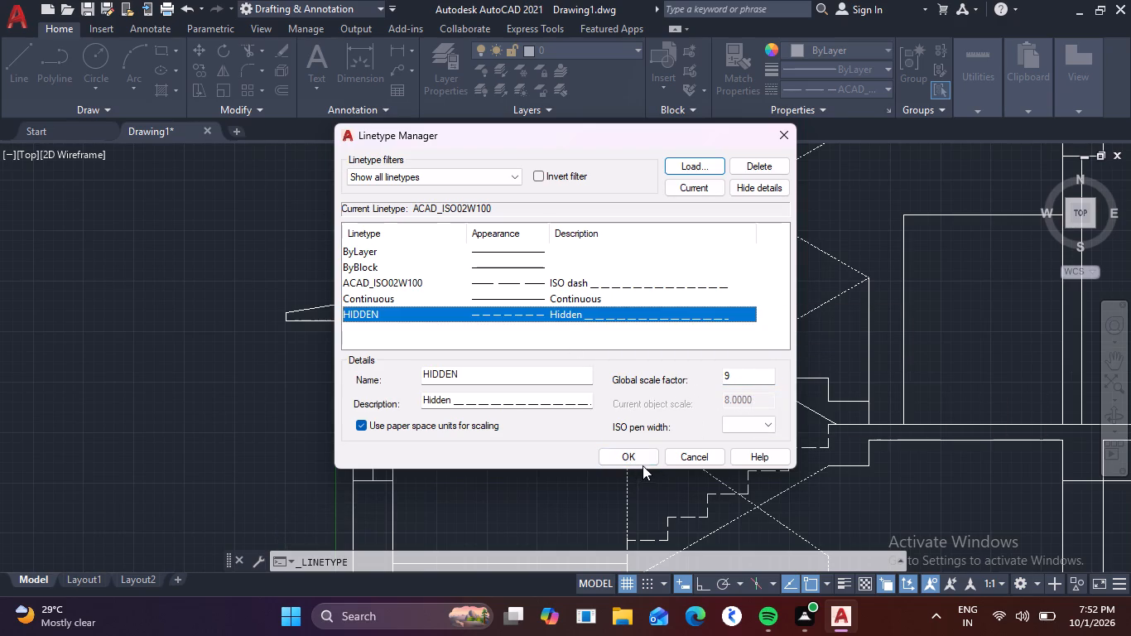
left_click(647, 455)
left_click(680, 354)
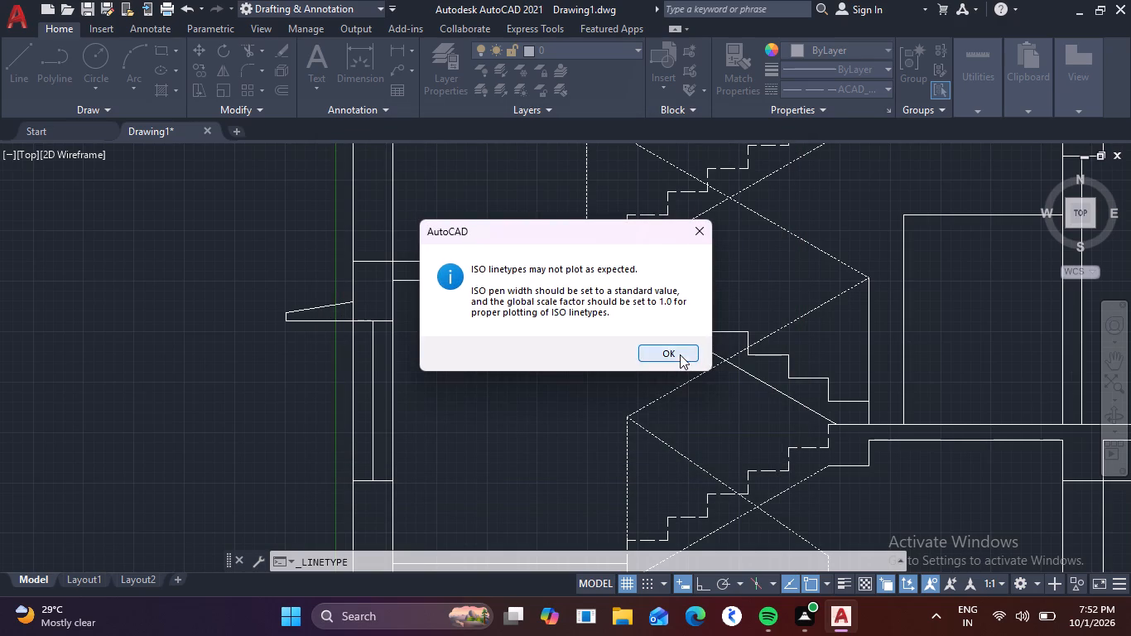
Set the global linetype scale factor to 12.
scroll(849, 226, "down", 3)
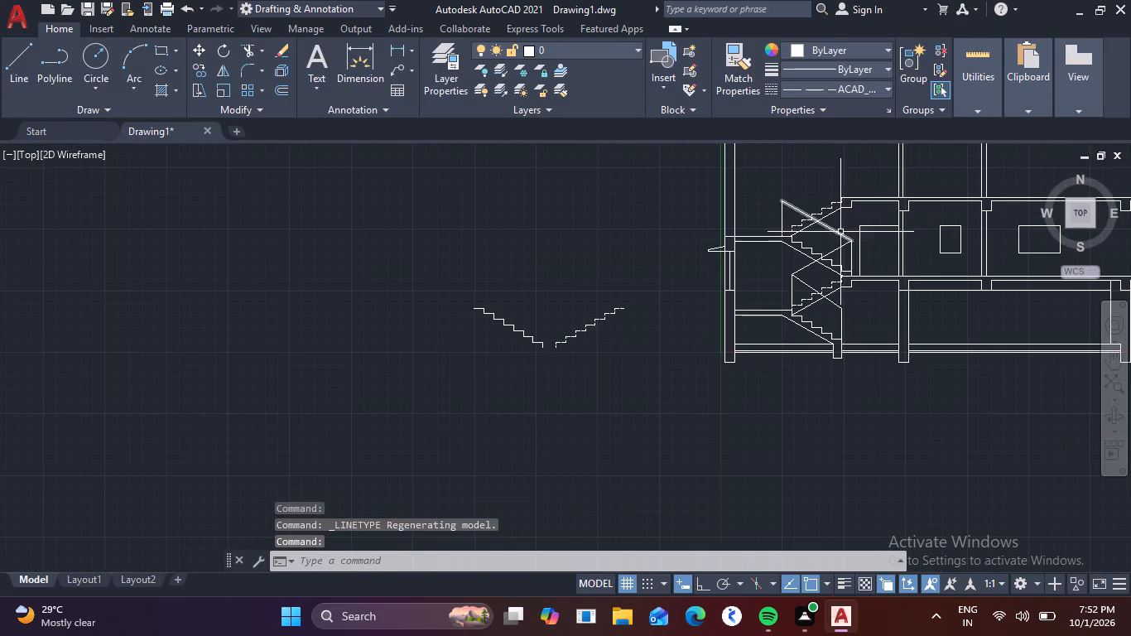
scroll(870, 206, "up", 2)
middle_click_drag(867, 219, 874, 226)
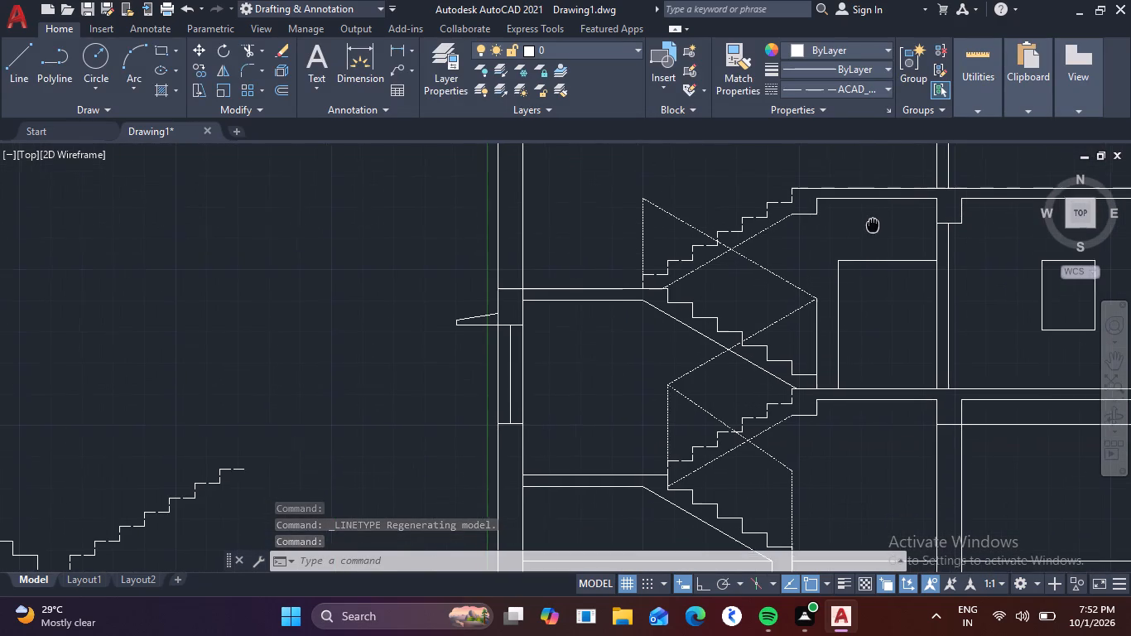
middle_click_drag(874, 226, 873, 250)
left_click(893, 85)
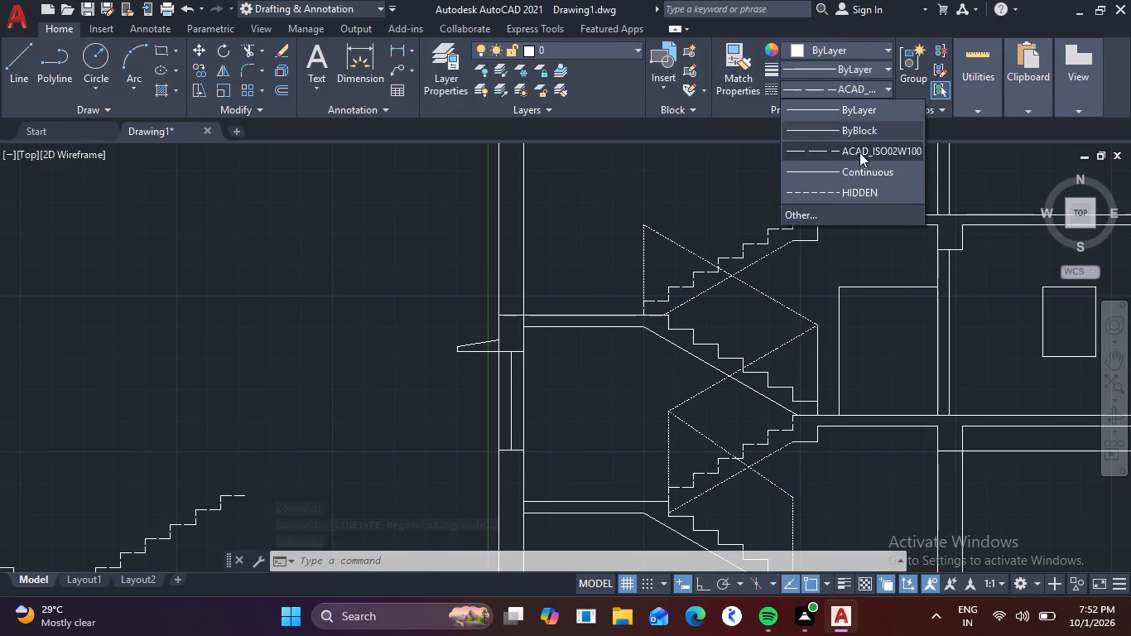
left_click(848, 214)
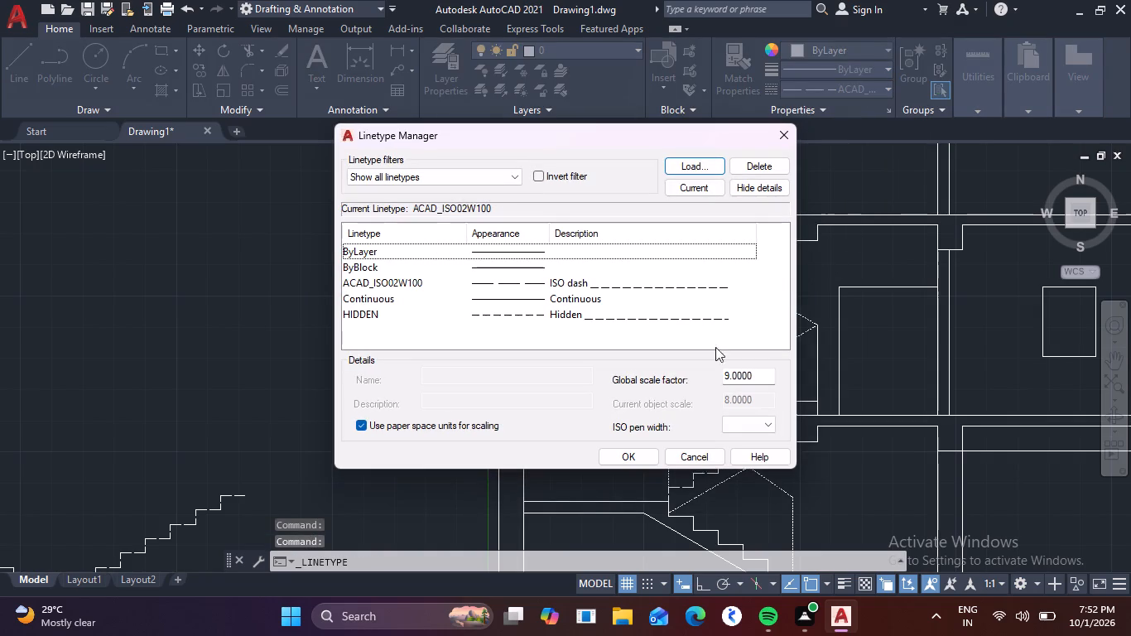
left_click_drag(754, 370, 662, 379)
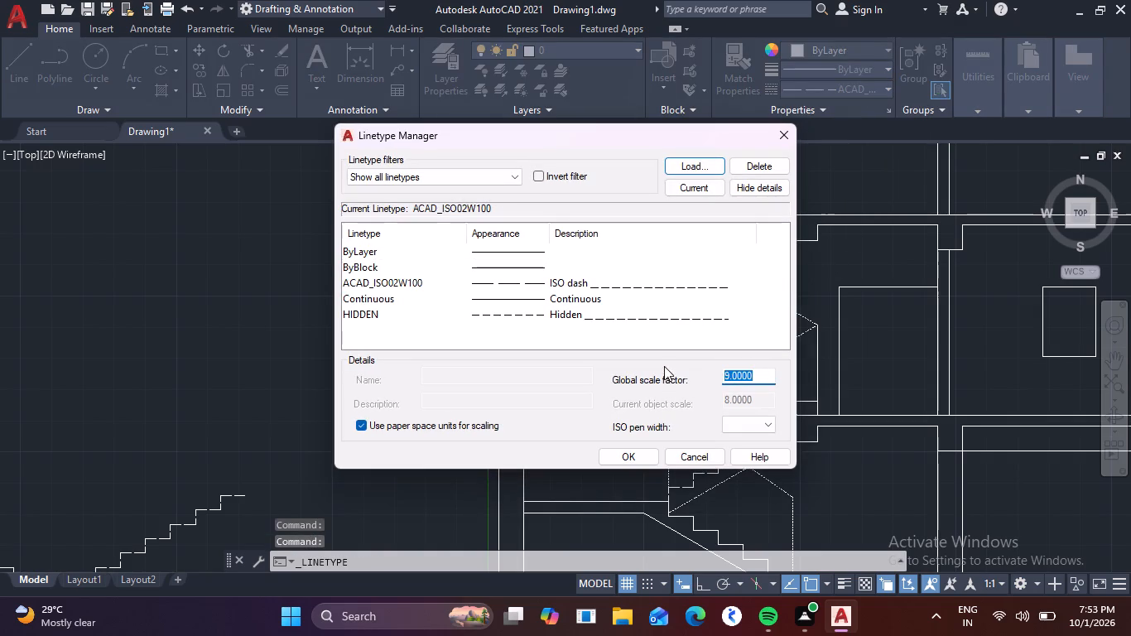
key("1")
key("2")
left_click(629, 320)
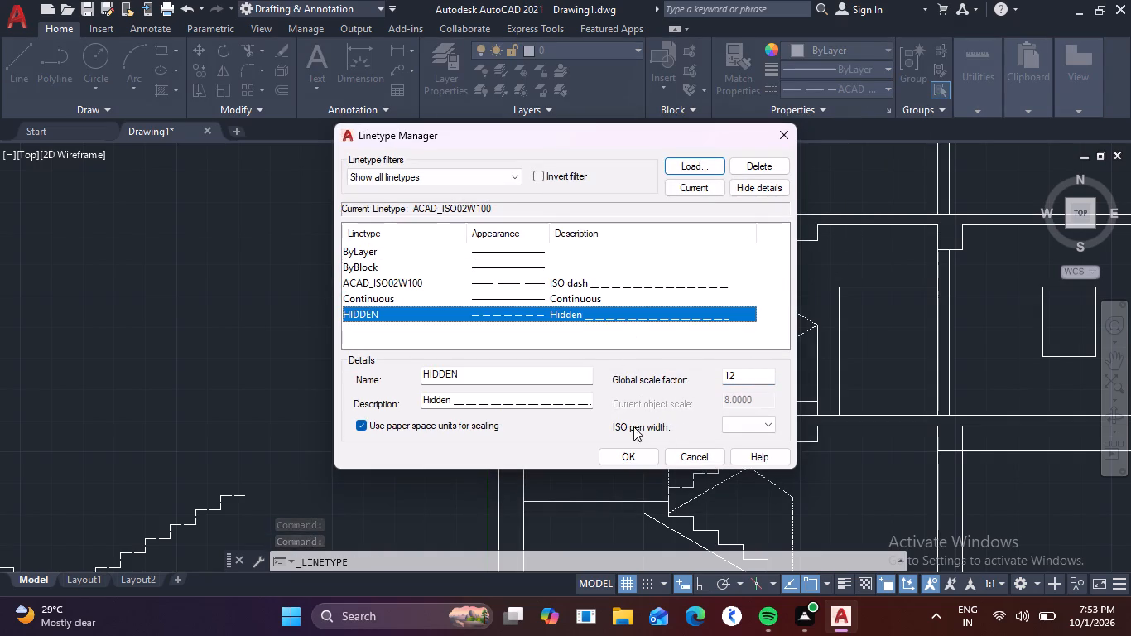
left_click(636, 458)
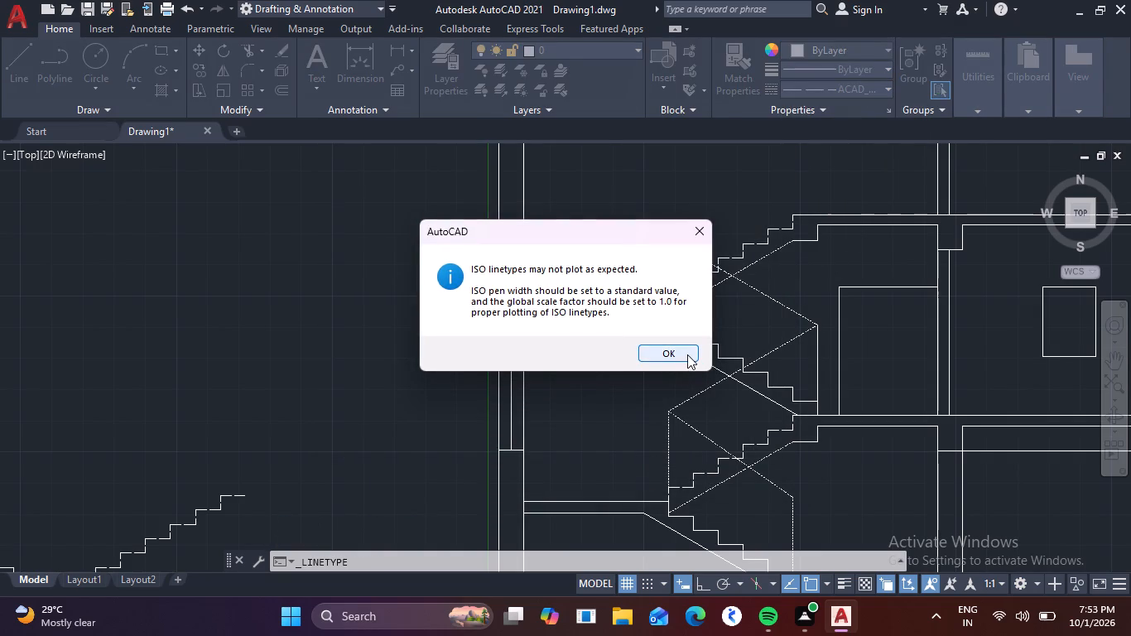
left_click(687, 354)
Copy the outer wall's window lines and sloping sunshade 1868.75 straight up, from the lower stair landing's wall corner to the upper landing's.
scroll(771, 320, "down", 1)
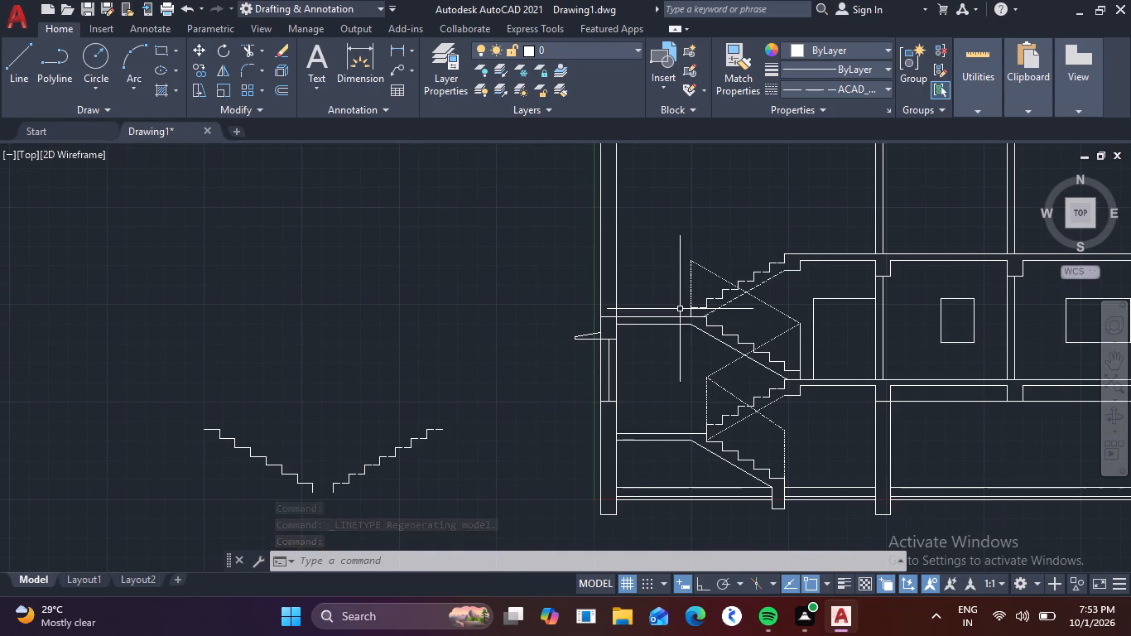
middle_click_drag(807, 229, 796, 231)
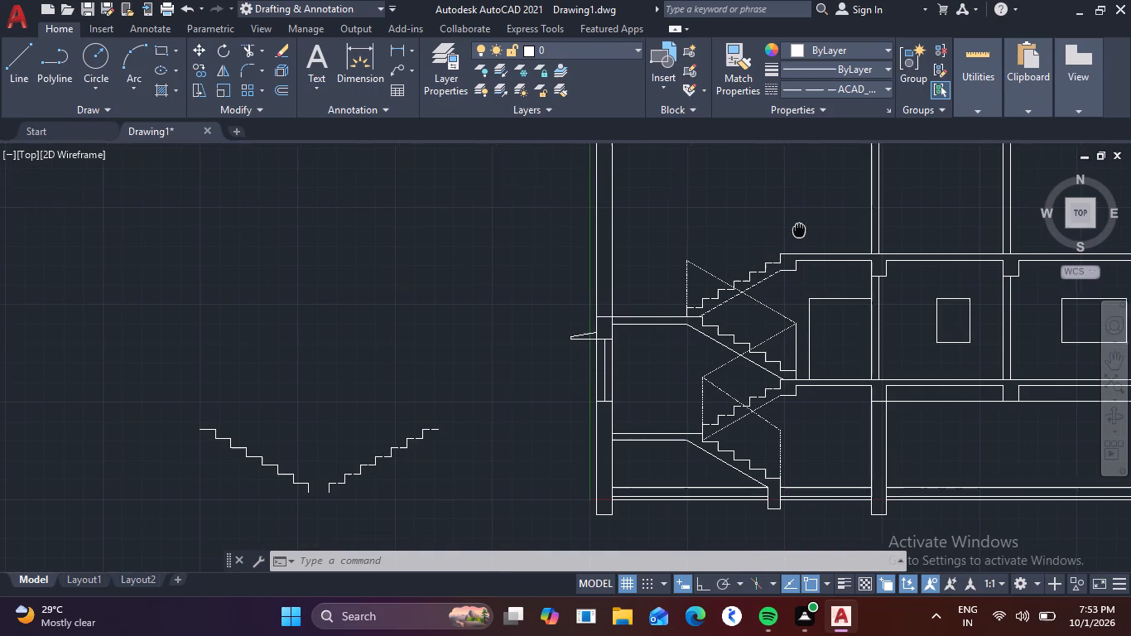
middle_click_drag(796, 231, 693, 306)
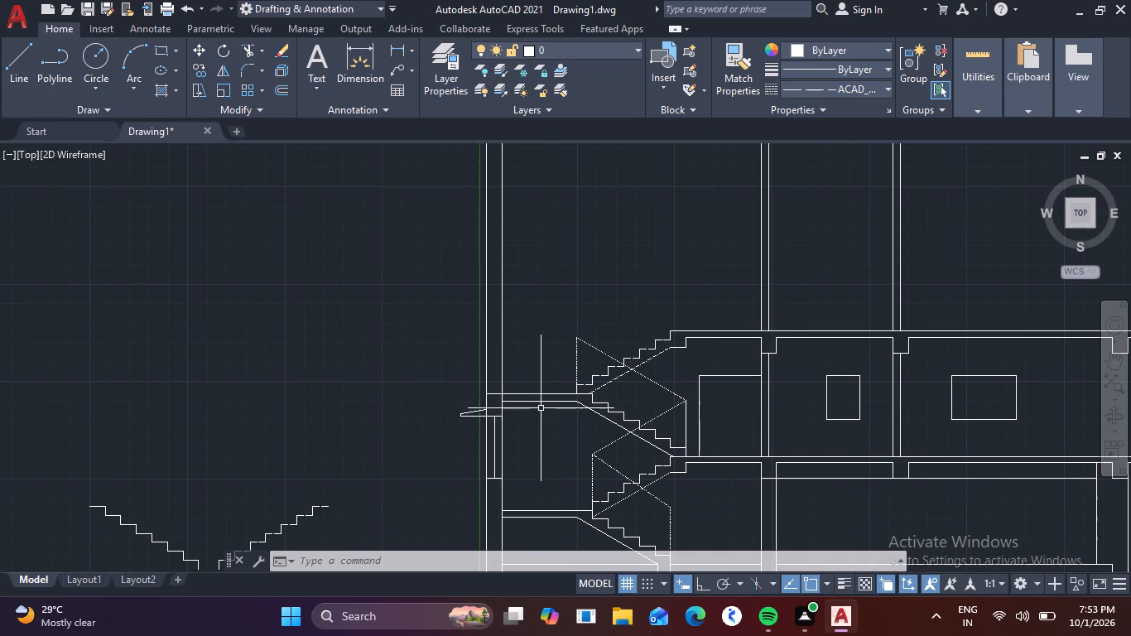
scroll(522, 439, "down", 1)
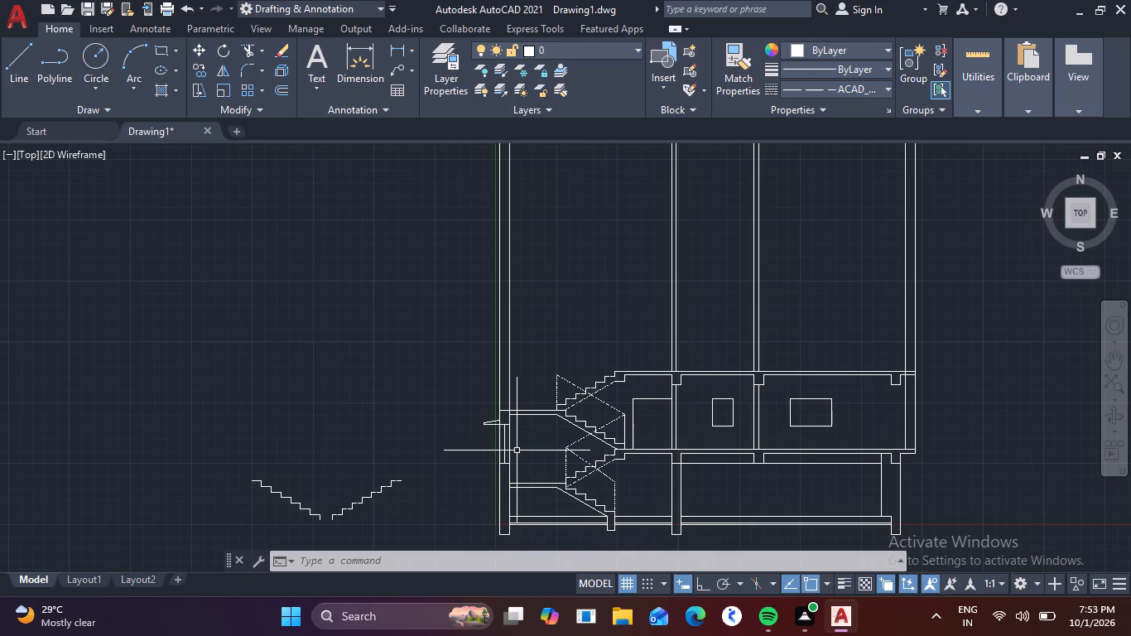
scroll(517, 450, "up", 1)
middle_click_drag(515, 455, 521, 441)
middle_click_drag(509, 435, 527, 384)
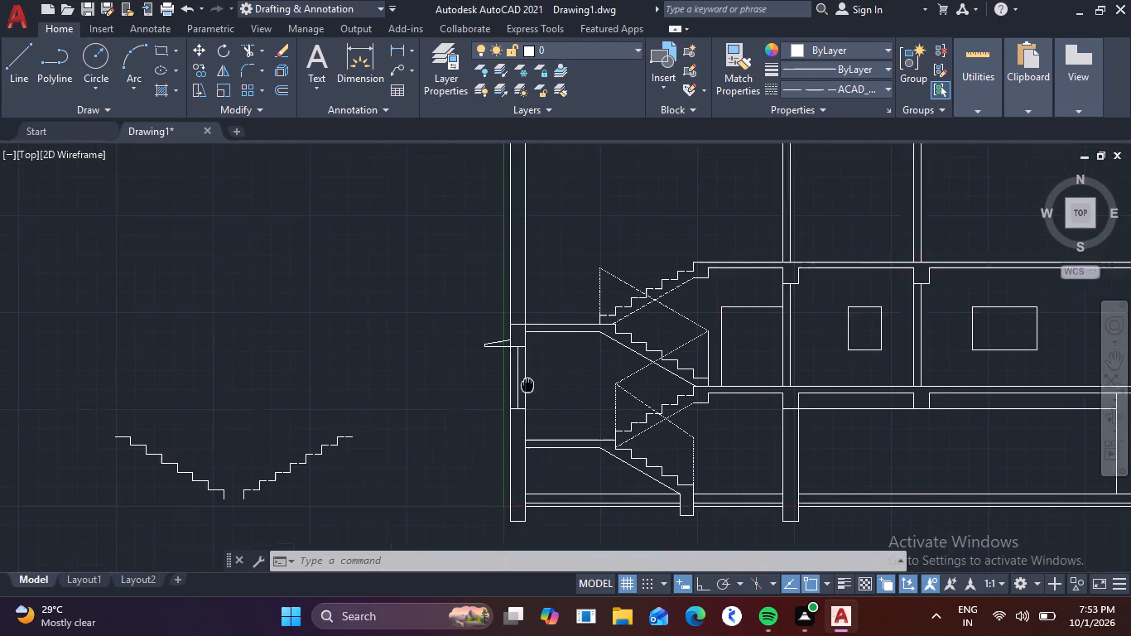
middle_click_drag(527, 384, 532, 373)
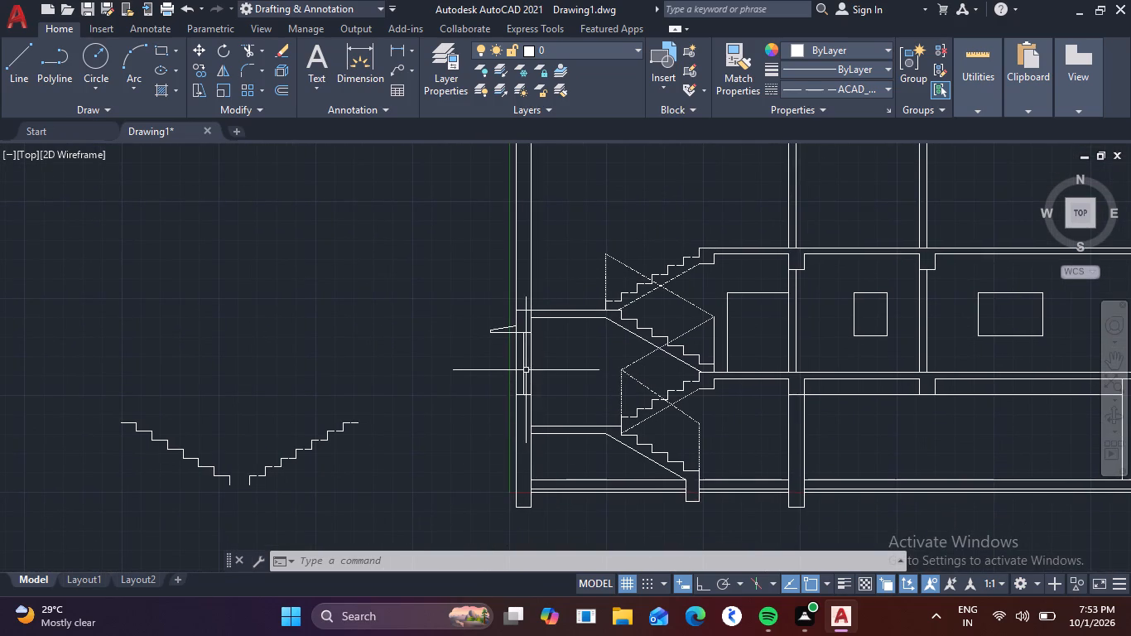
scroll(525, 369, "up", 3)
left_click_drag(503, 493, 501, 483)
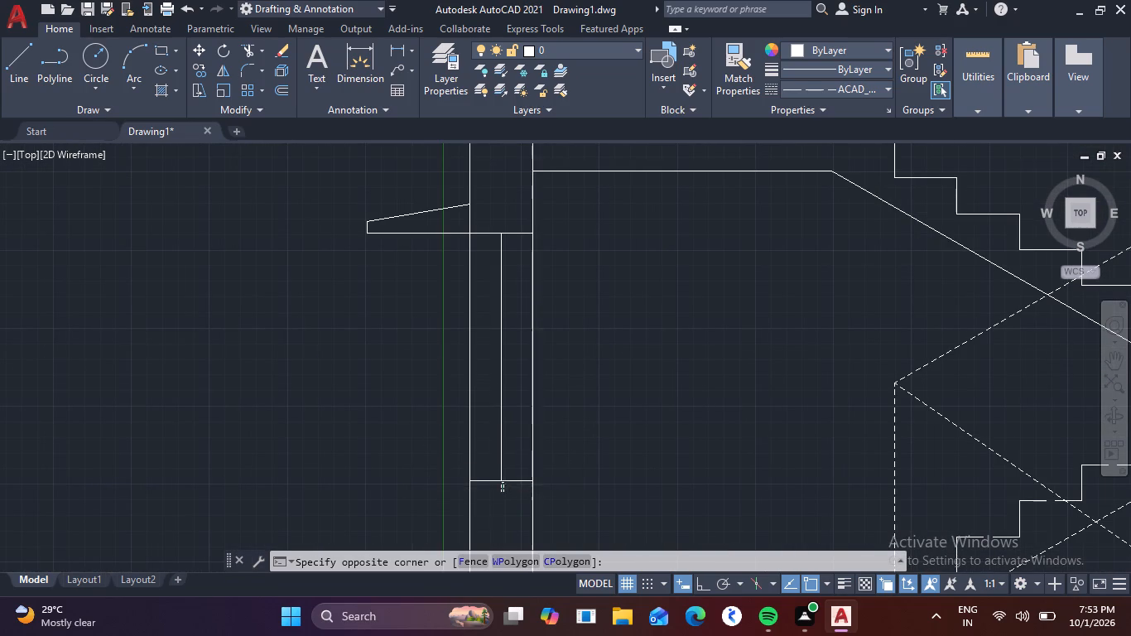
left_click(495, 403)
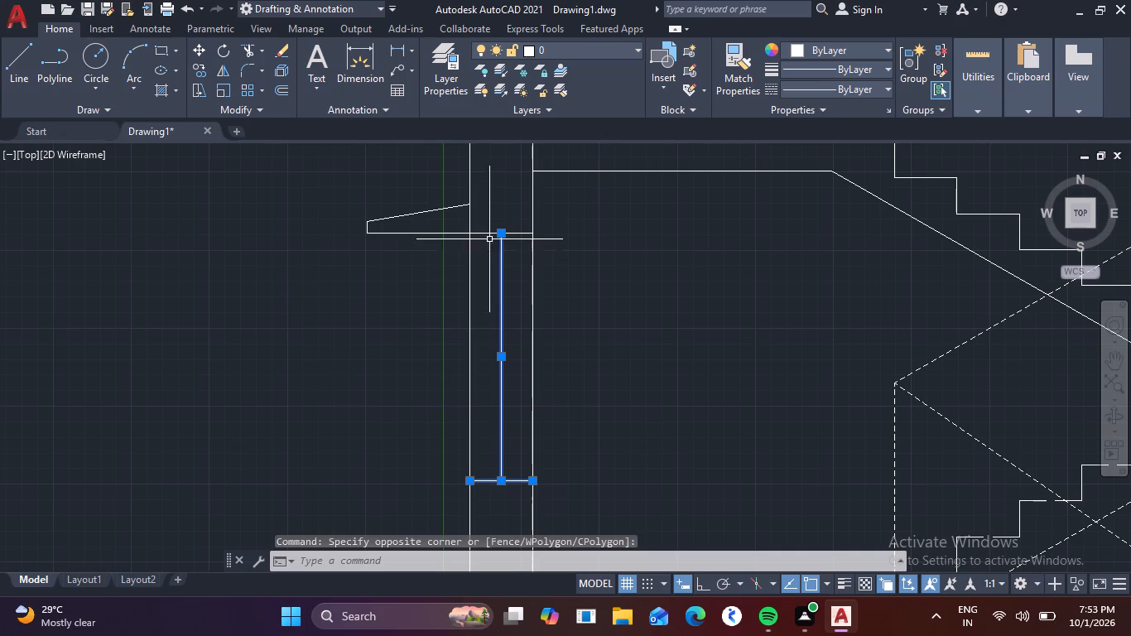
left_click(491, 234)
left_click_drag(446, 193, 407, 229)
left_click(364, 272)
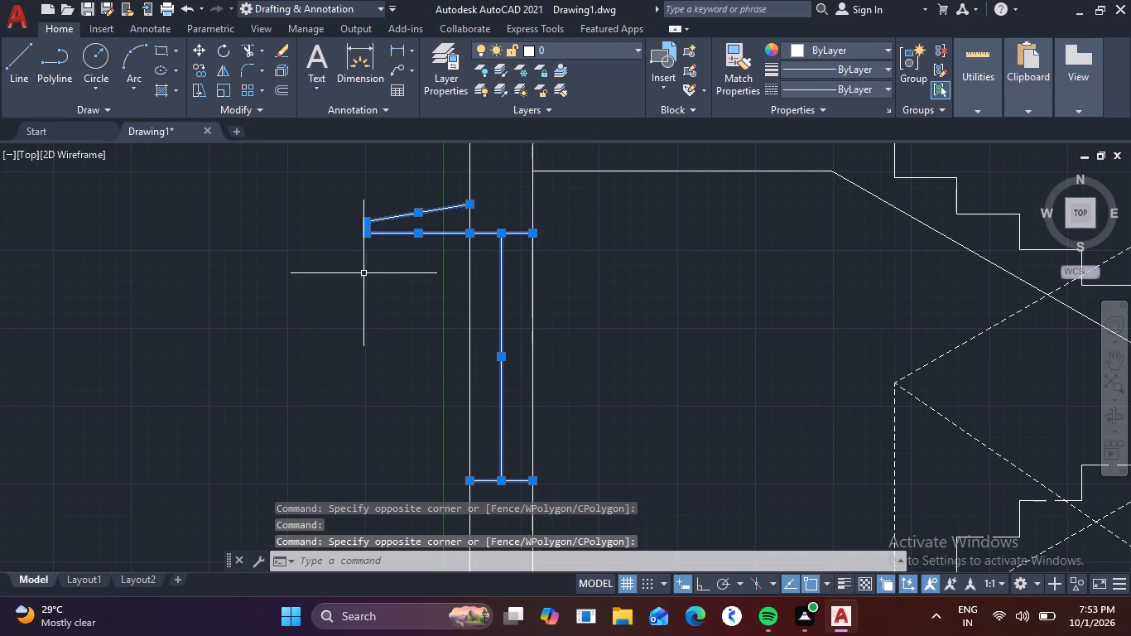
scroll(570, 214, "down", 2)
middle_click_drag(630, 283, 563, 238)
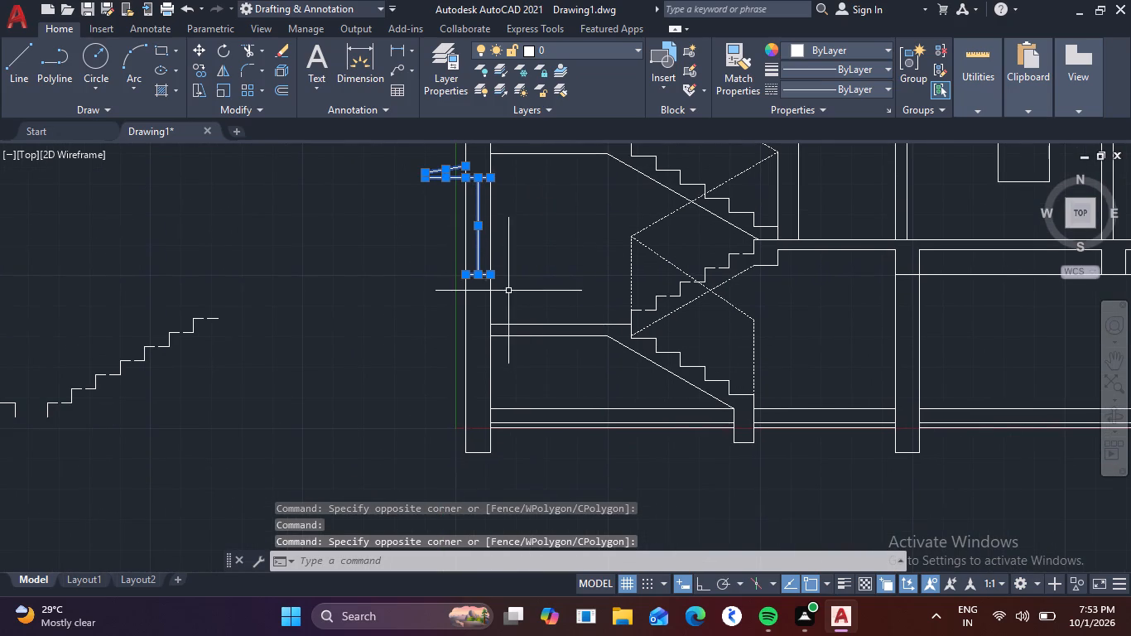
key("c")
key("o")
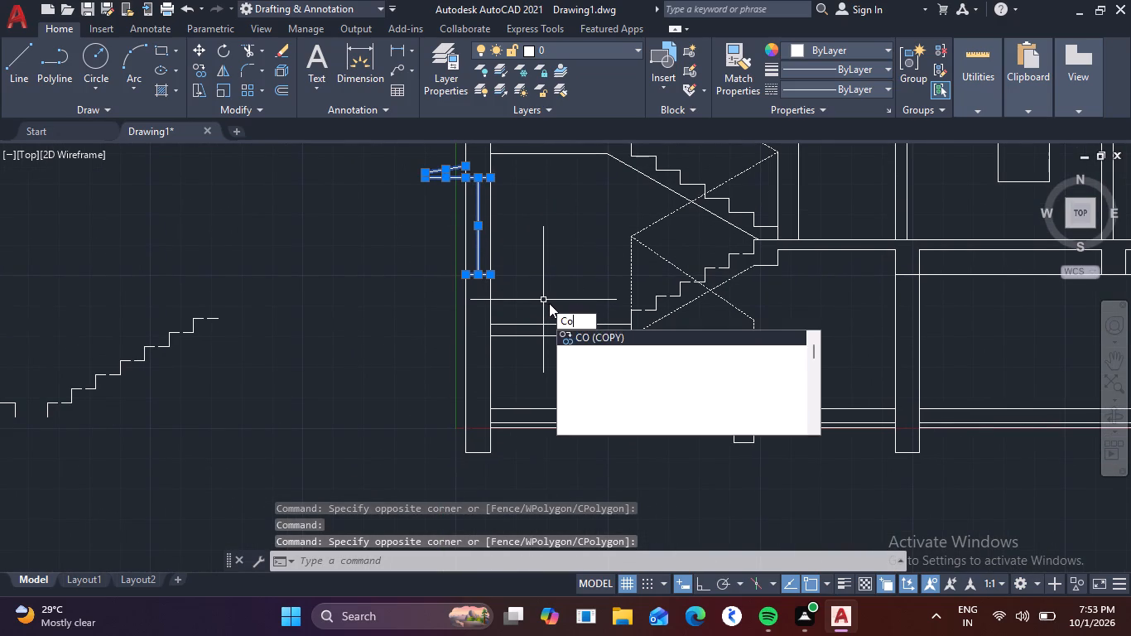
key("space")
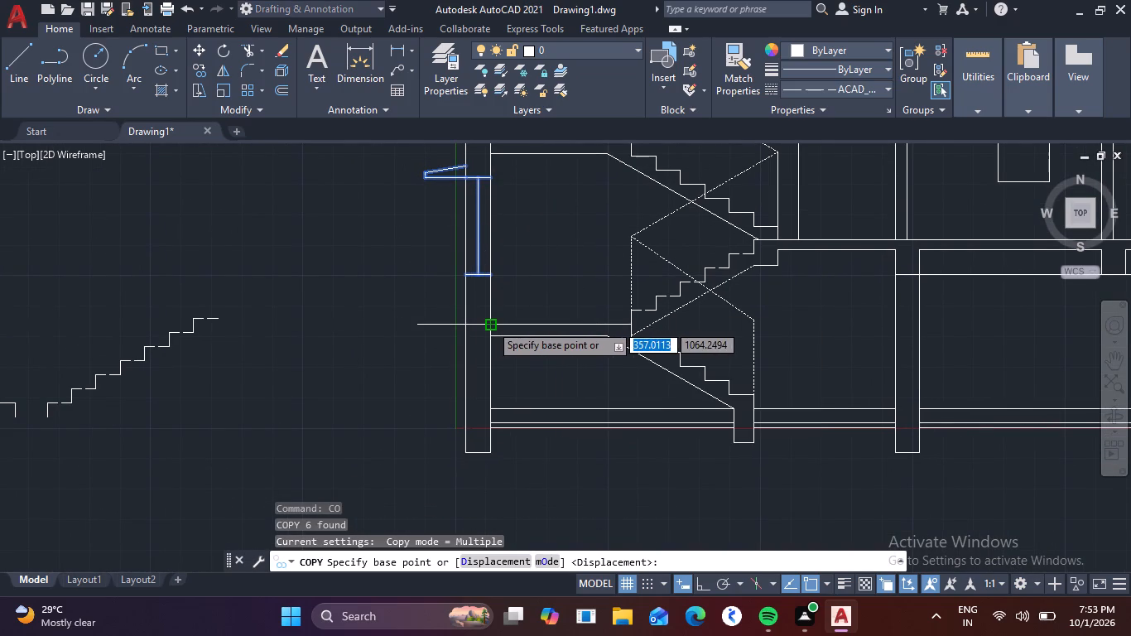
left_click(490, 324)
middle_click_drag(535, 291, 501, 490)
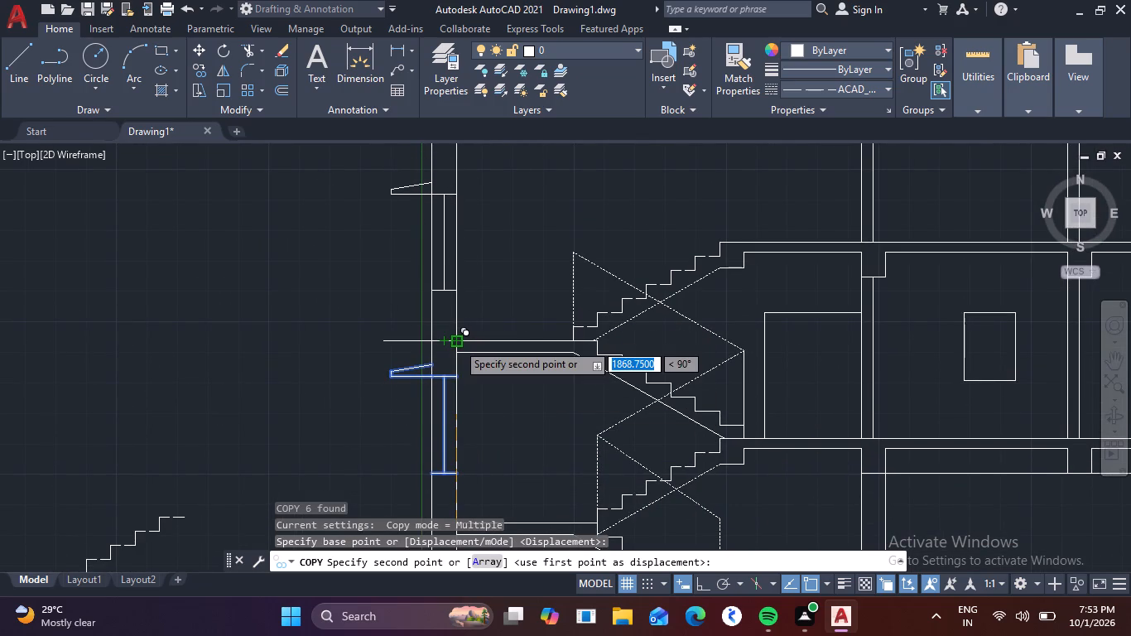
left_click(457, 343)
key("Escape")
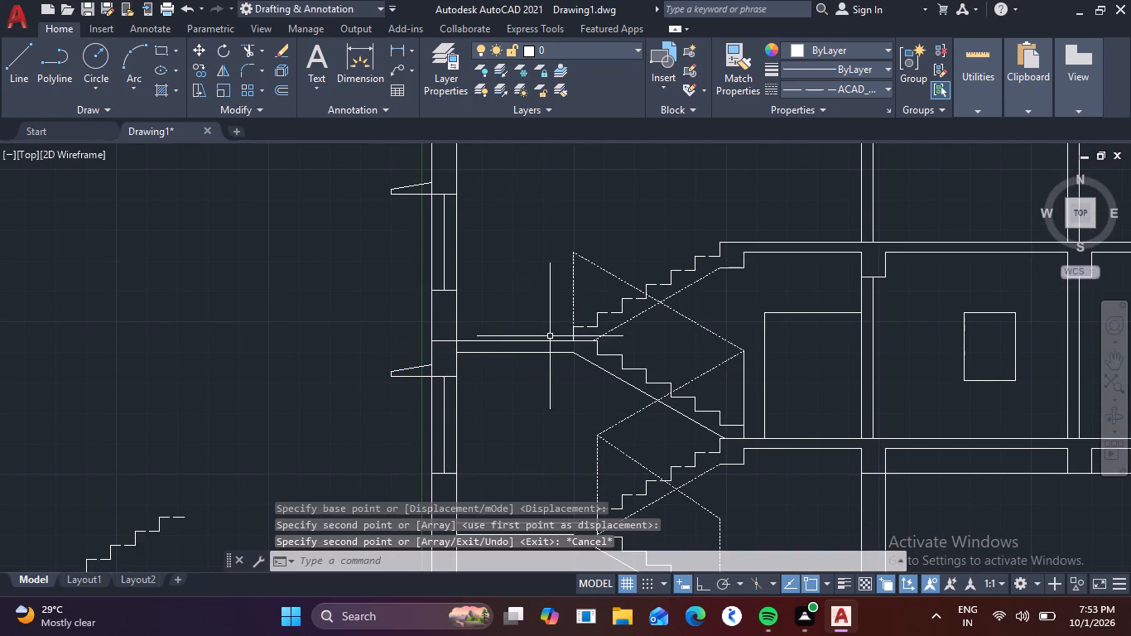
scroll(565, 255, "down", 1)
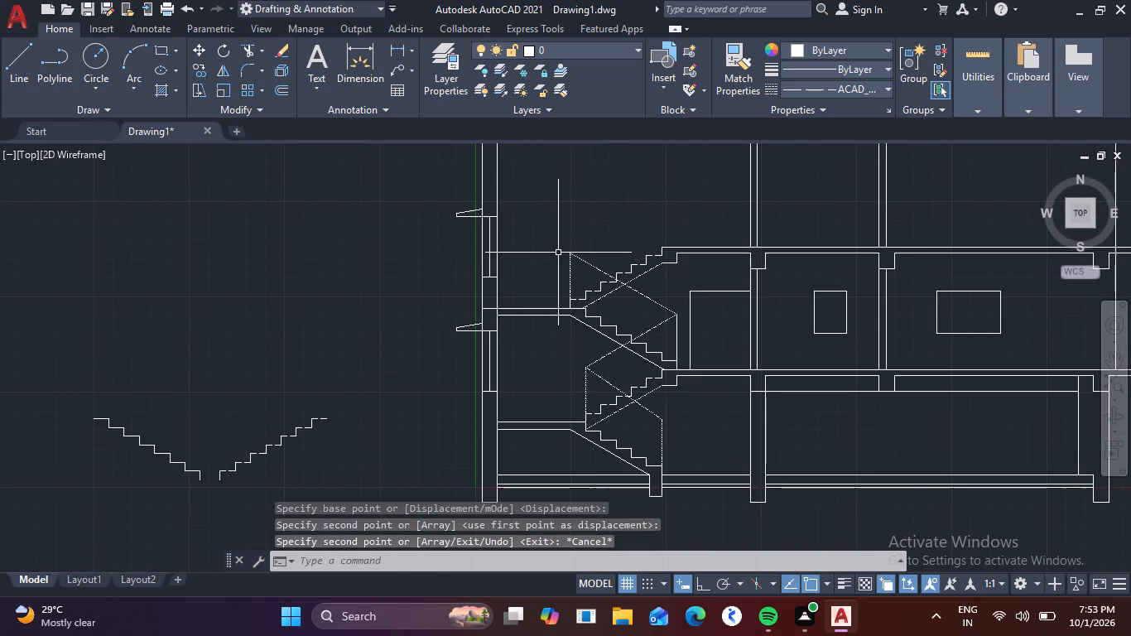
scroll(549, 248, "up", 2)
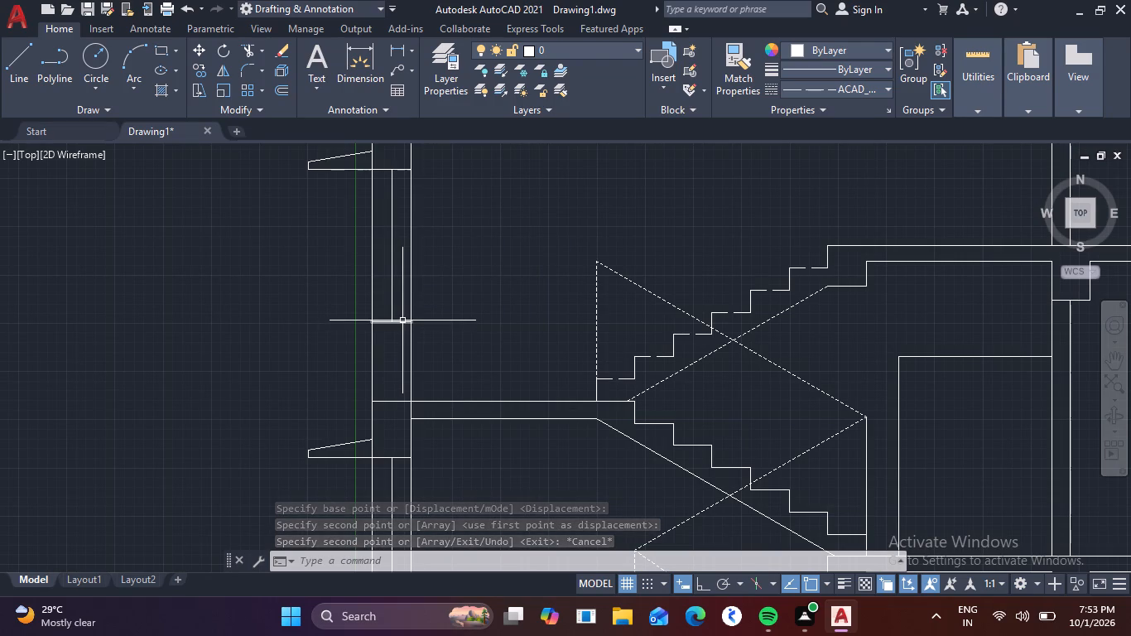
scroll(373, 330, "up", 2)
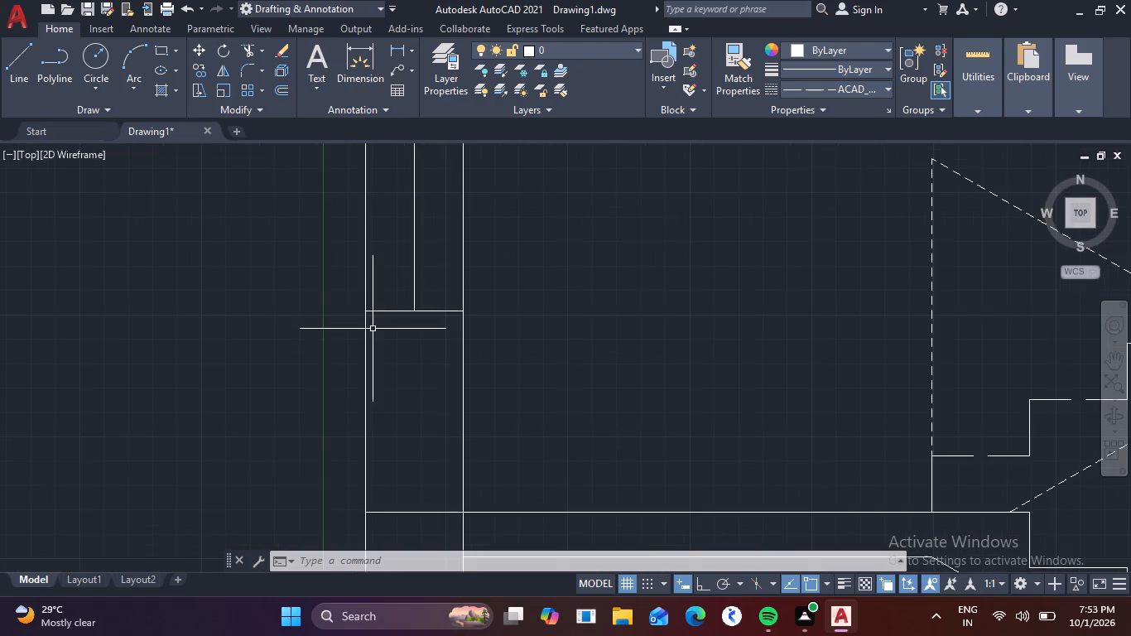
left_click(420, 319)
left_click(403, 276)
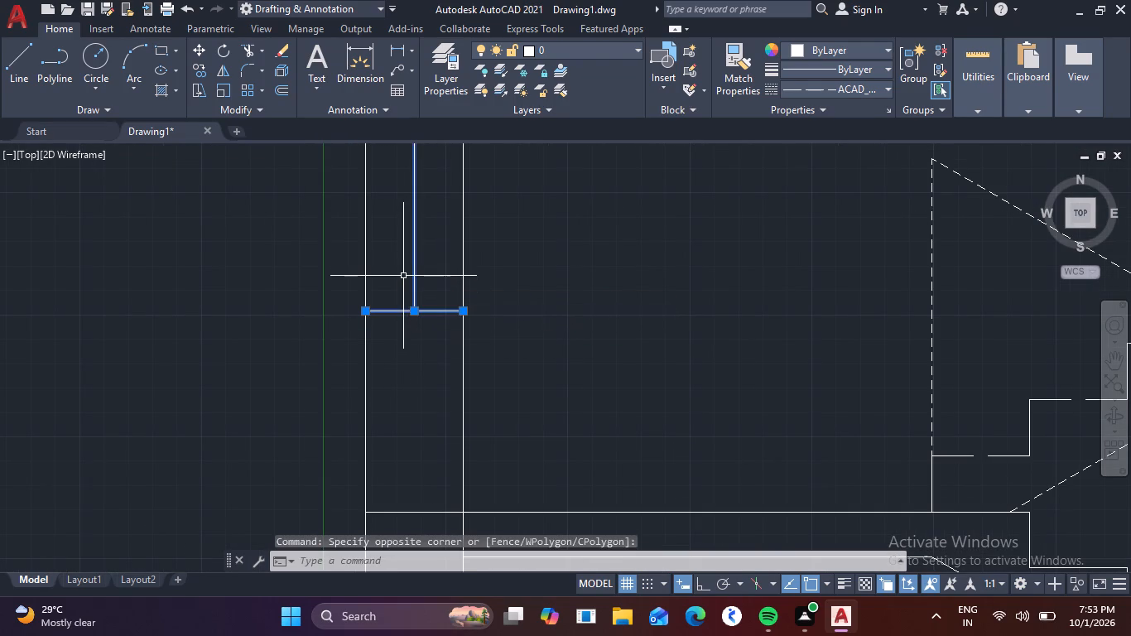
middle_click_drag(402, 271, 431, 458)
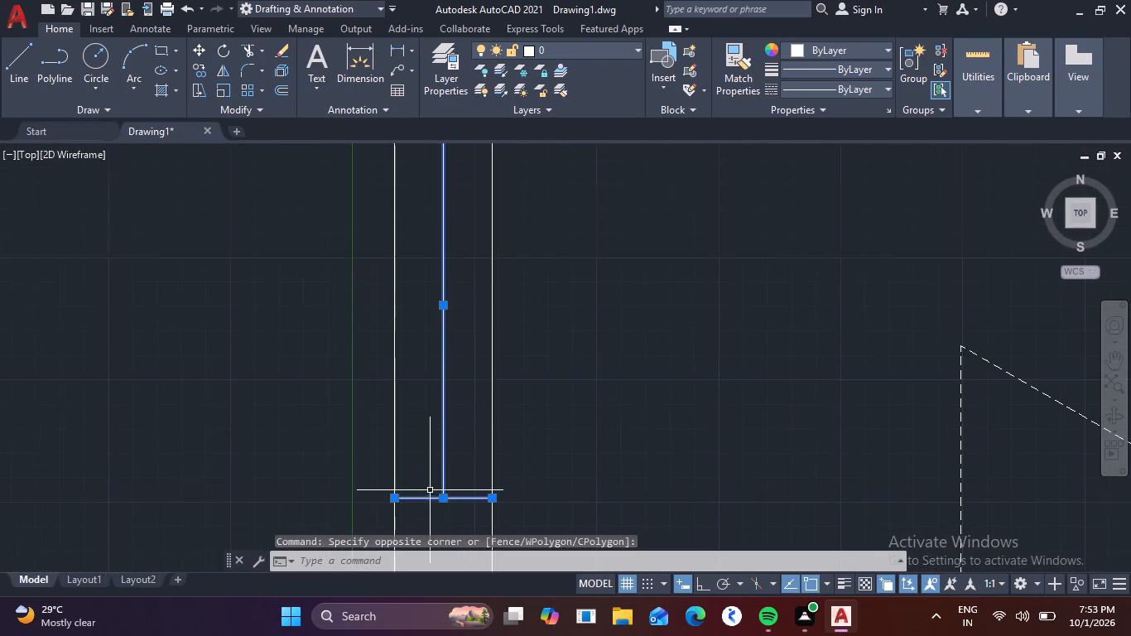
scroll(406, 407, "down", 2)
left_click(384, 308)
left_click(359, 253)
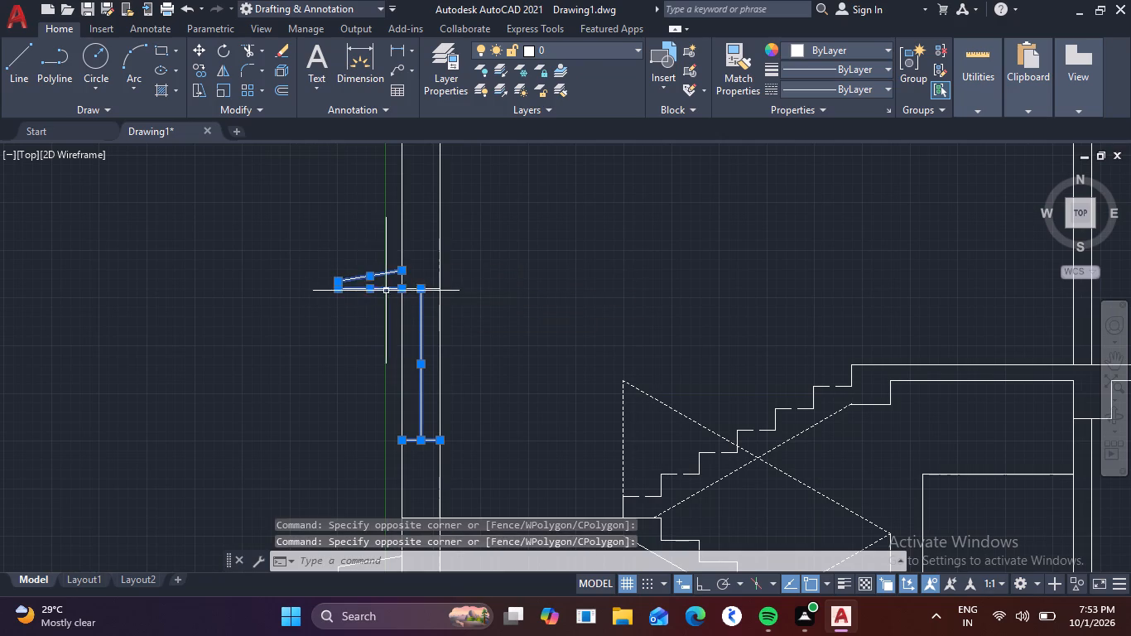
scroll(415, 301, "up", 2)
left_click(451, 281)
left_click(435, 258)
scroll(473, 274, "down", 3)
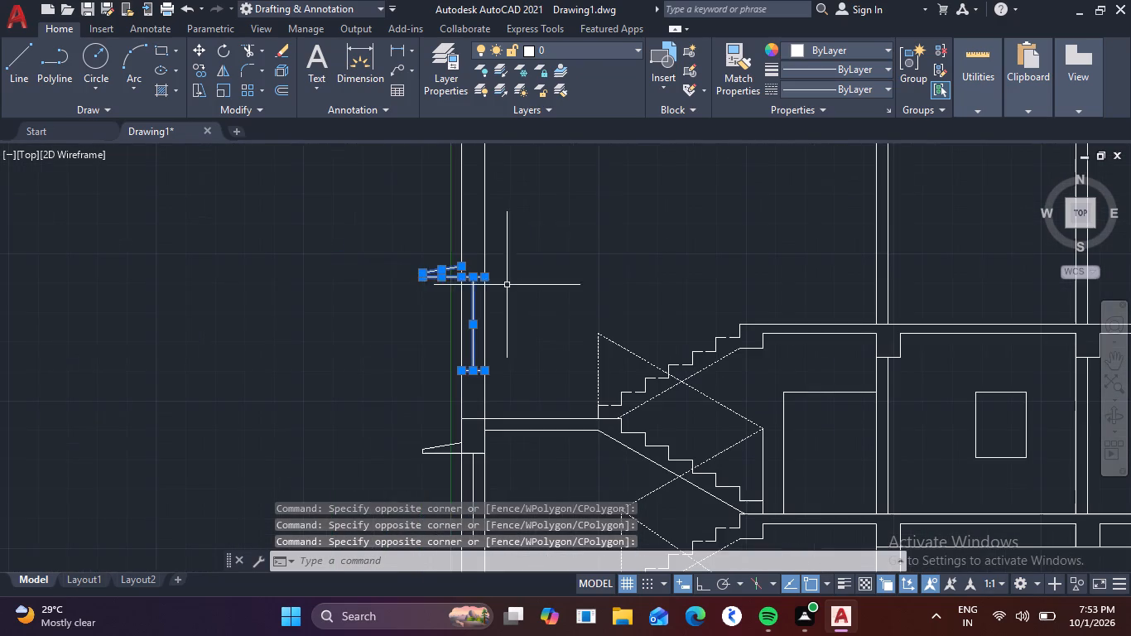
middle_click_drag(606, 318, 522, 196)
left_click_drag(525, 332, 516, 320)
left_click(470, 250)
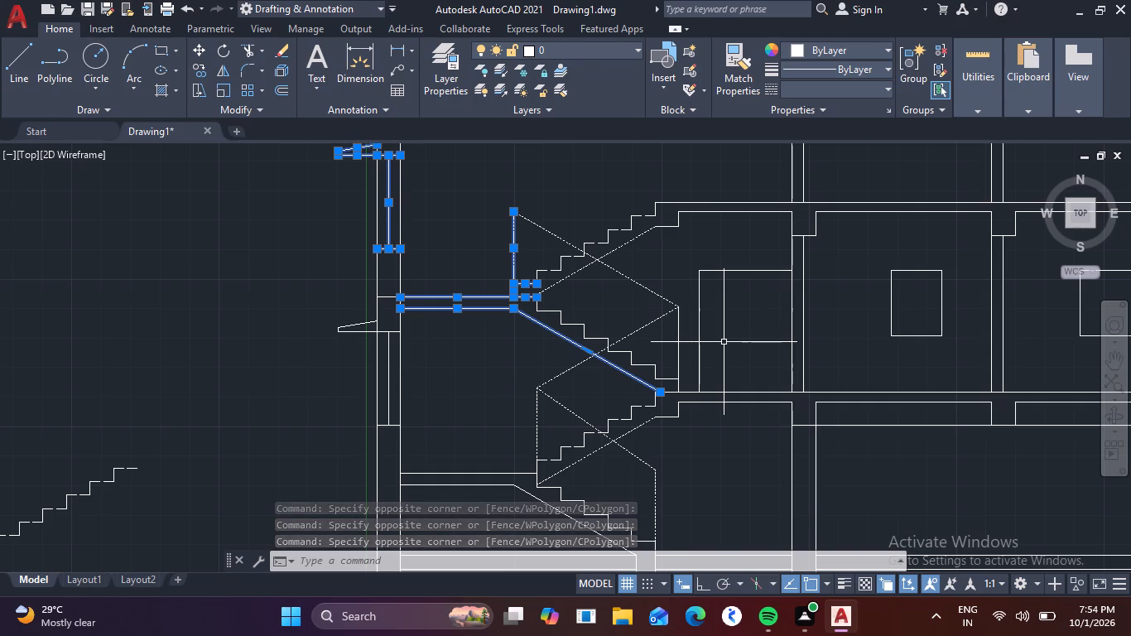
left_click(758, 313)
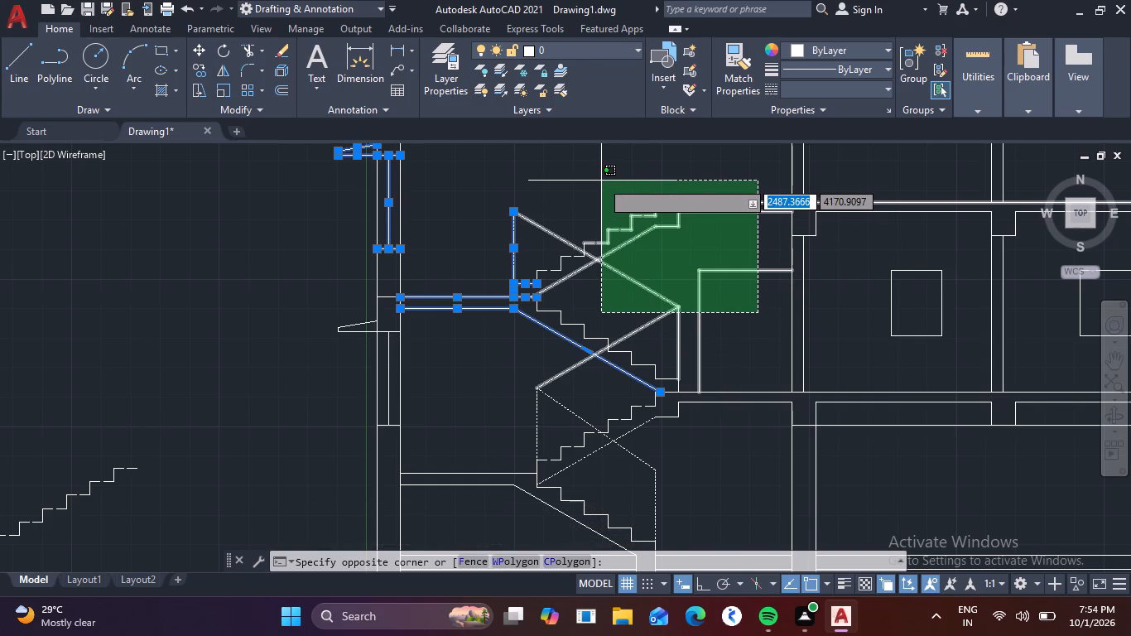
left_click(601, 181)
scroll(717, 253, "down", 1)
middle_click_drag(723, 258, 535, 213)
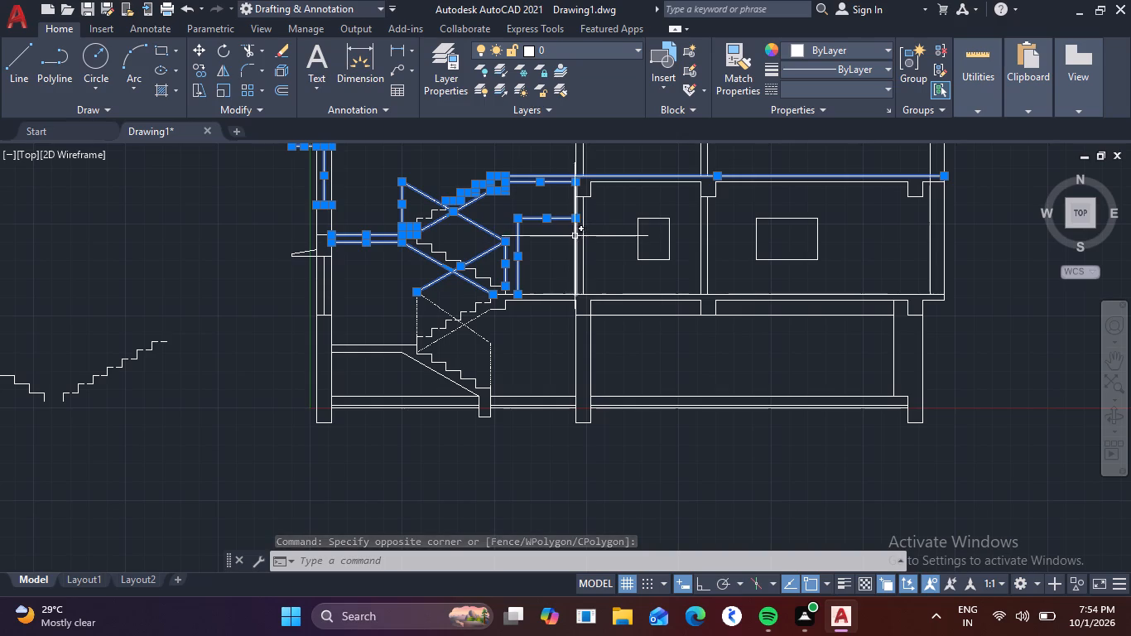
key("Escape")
Trim the dashed sloping line where it crosses the upper solid flight, between its steps and its sloping underside.
scroll(448, 259, "up", 3)
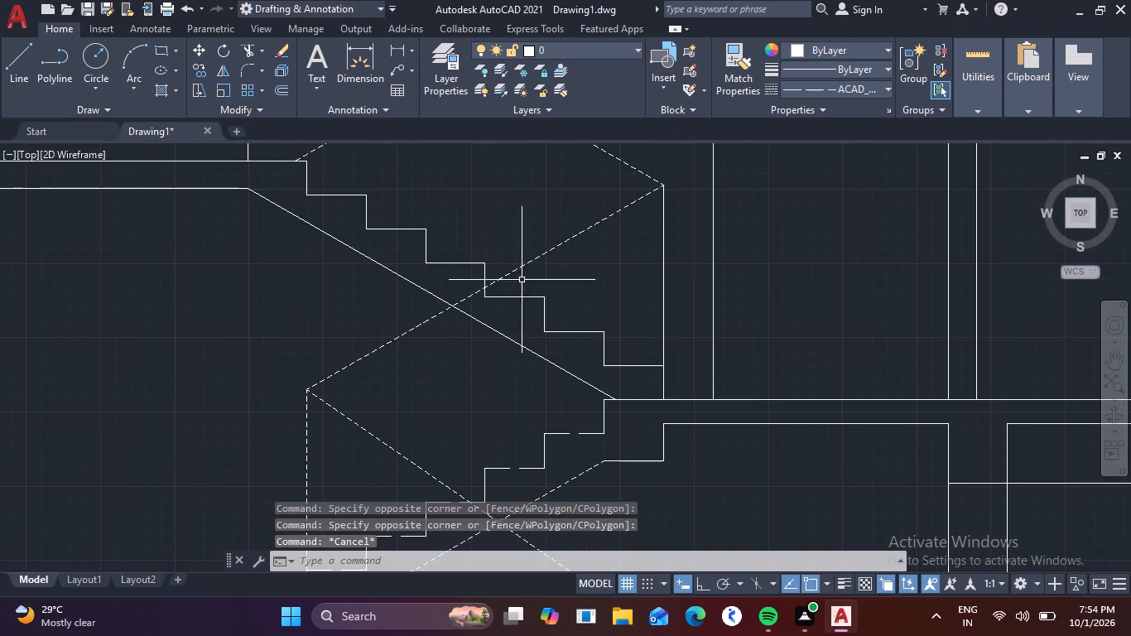
key("t")
key("r")
key("space")
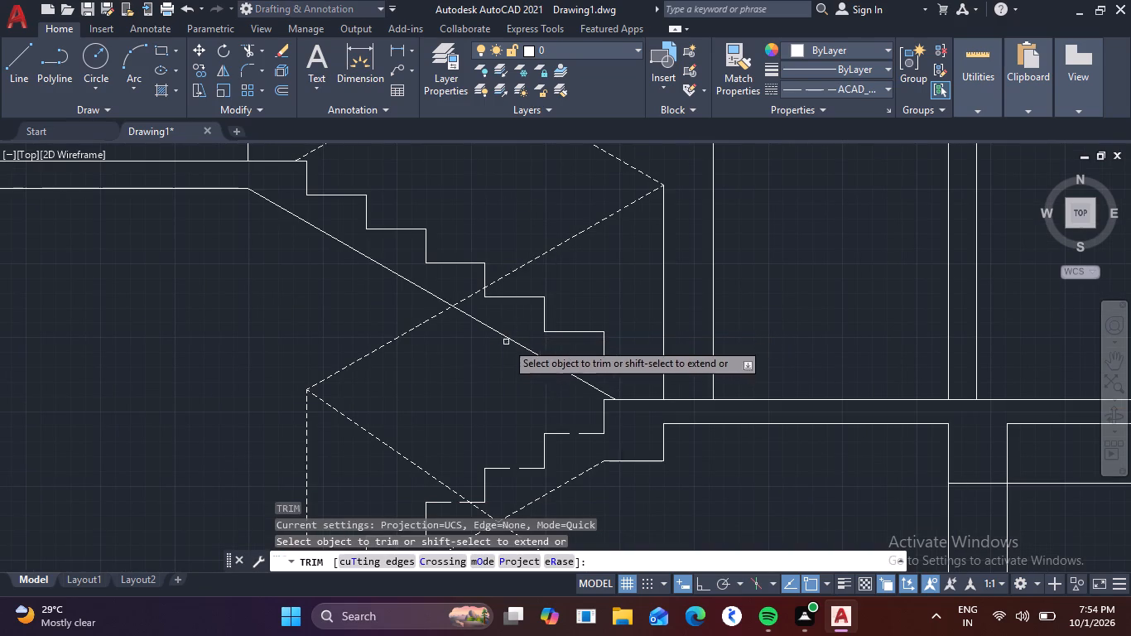
key("Escape")
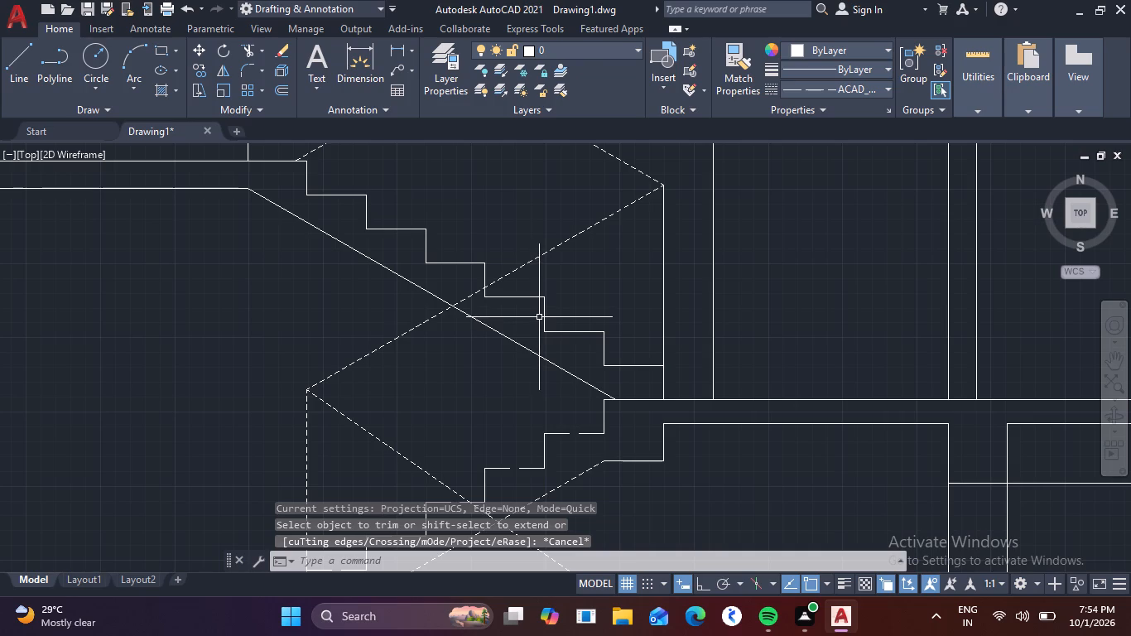
key("t")
key("r")
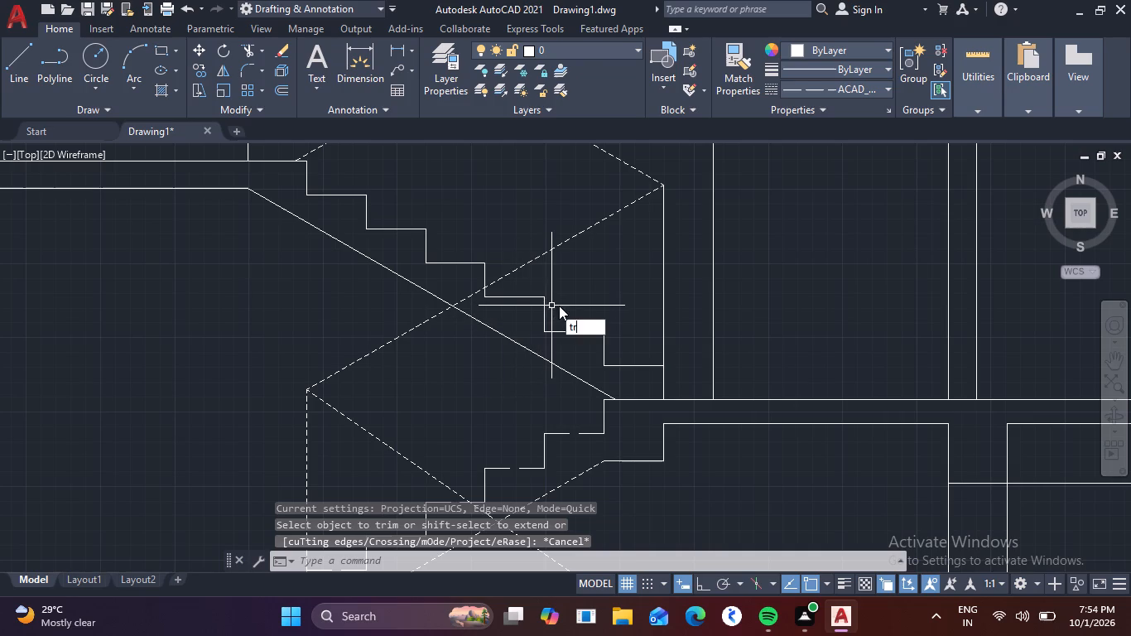
key("space")
left_click(473, 296)
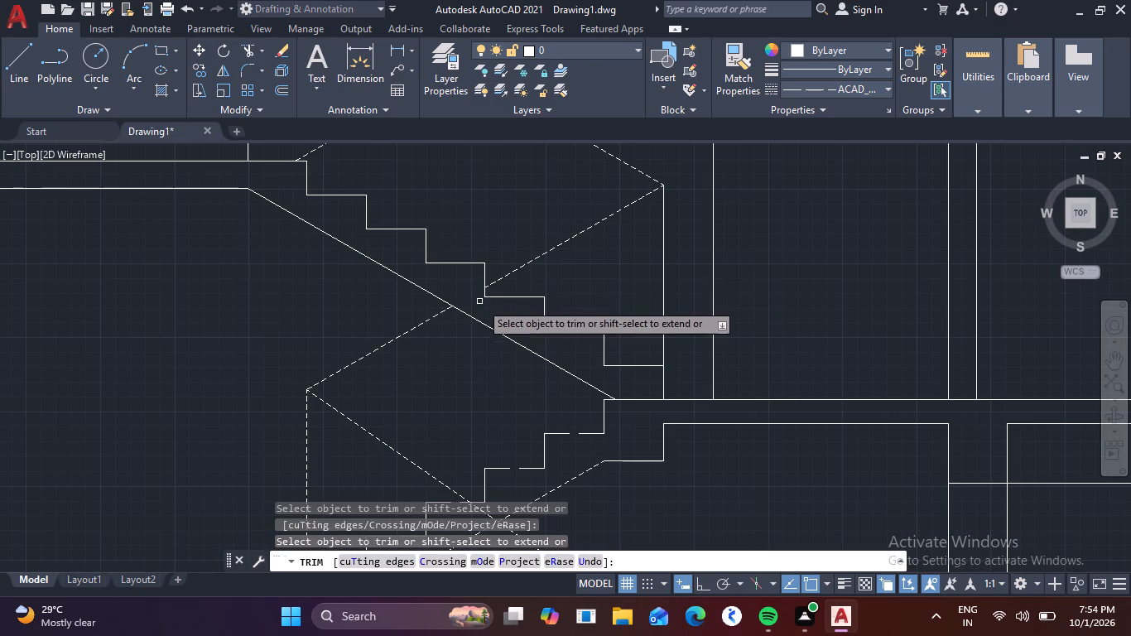
key("Escape")
Examine the stair flights, landings and slabs of both levels for crossing or leftover lines.
scroll(601, 283, "down", 4)
scroll(598, 275, "up", 3)
scroll(591, 292, "down", 2)
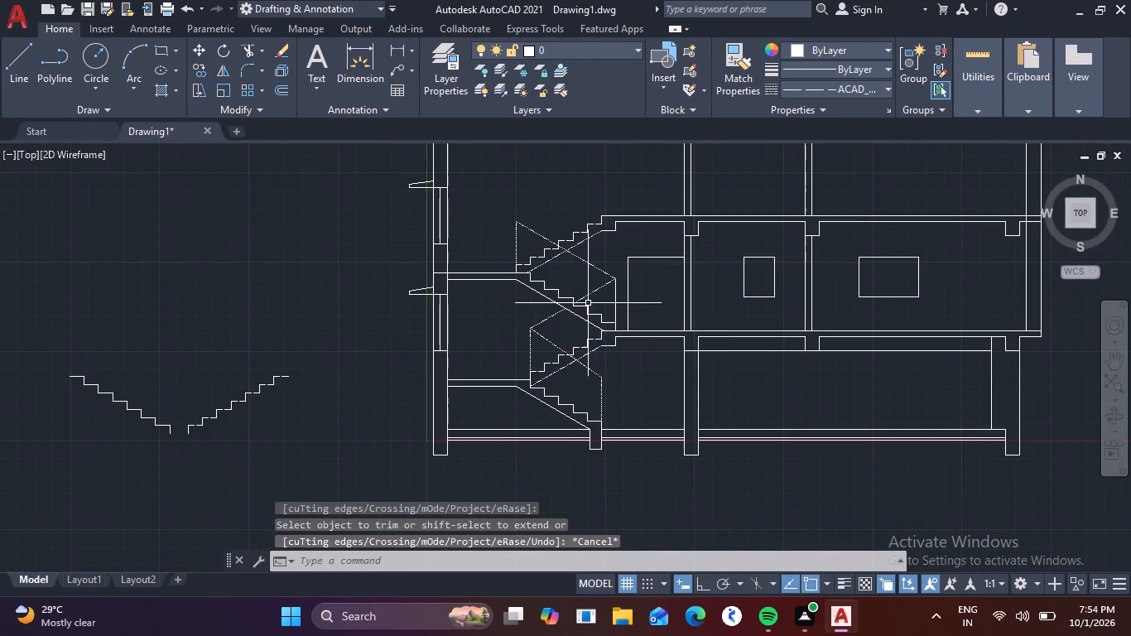
scroll(575, 387, "up", 3)
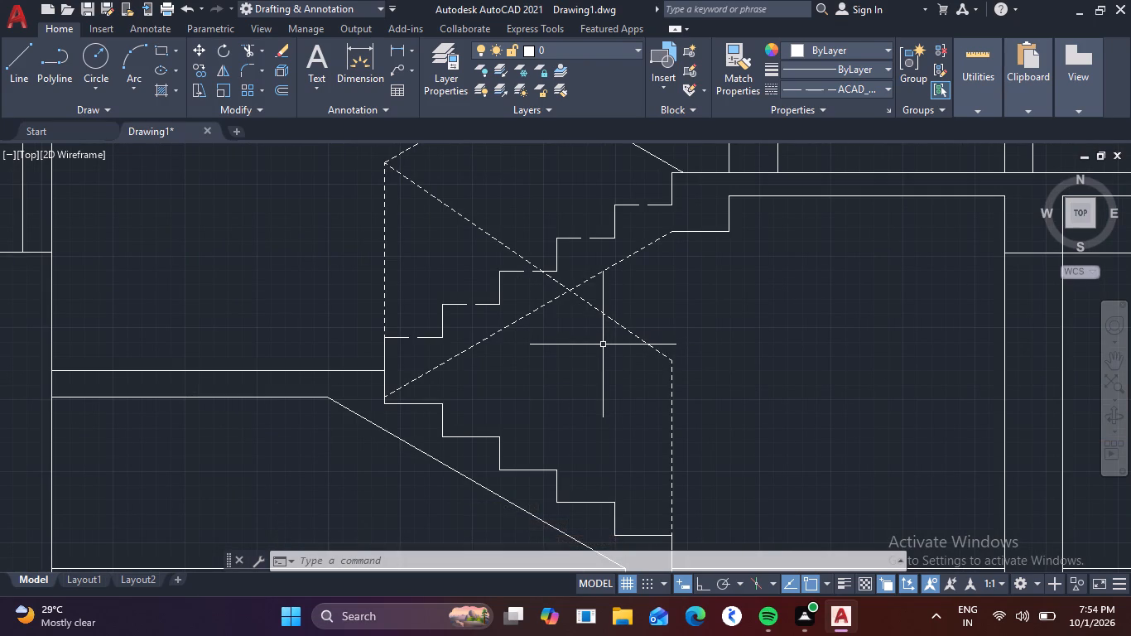
scroll(614, 284, "down", 2)
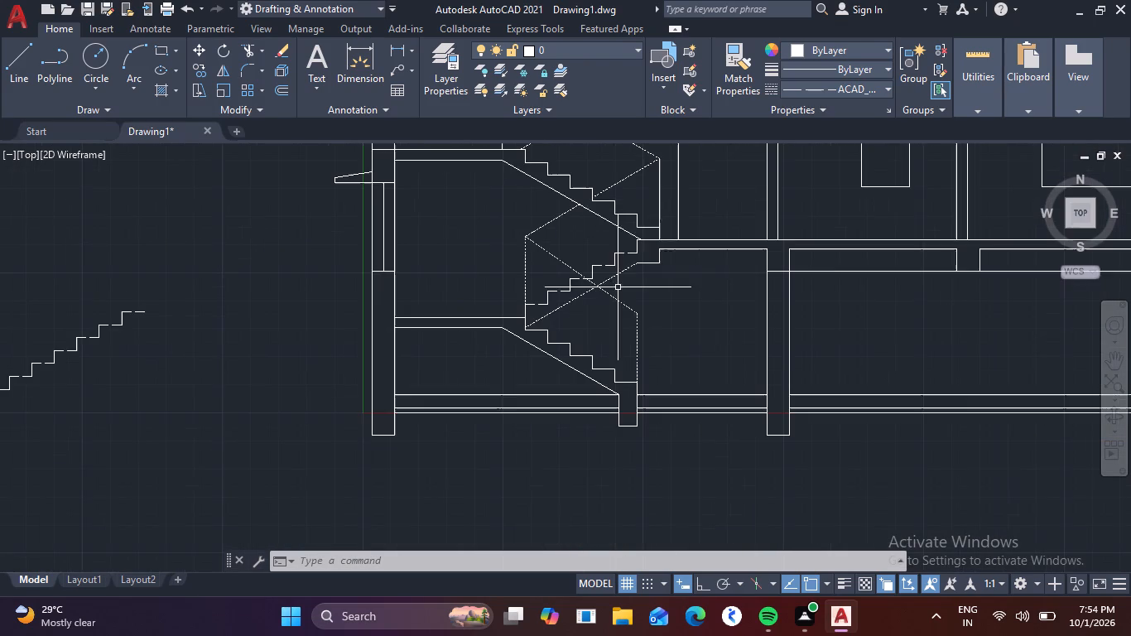
middle_click_drag(662, 288, 654, 424)
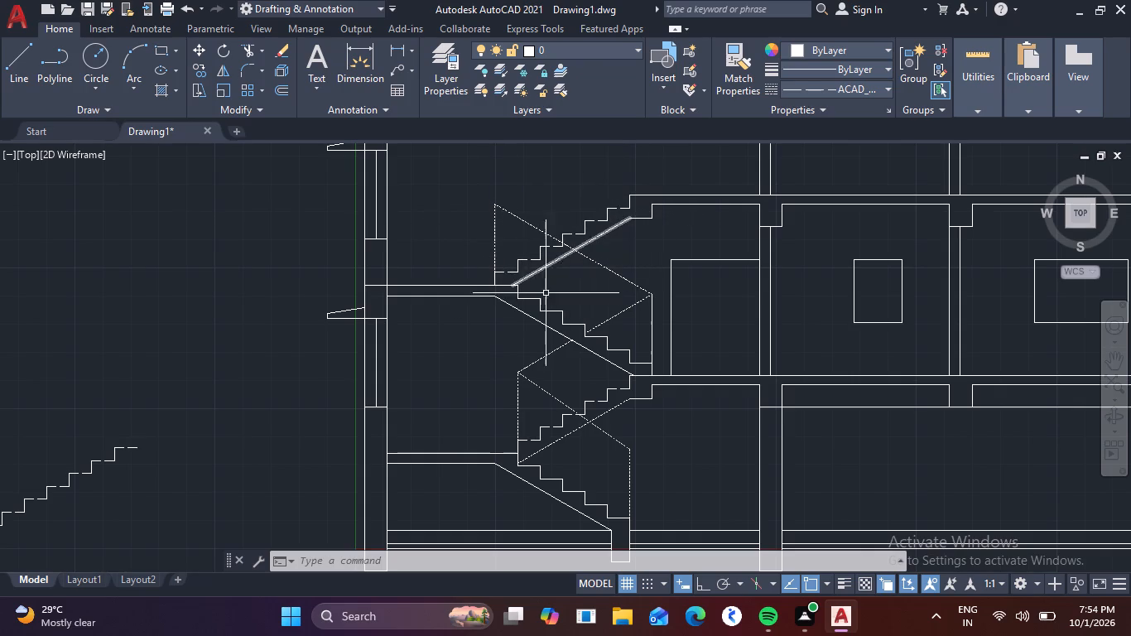
scroll(594, 316, "down", 2)
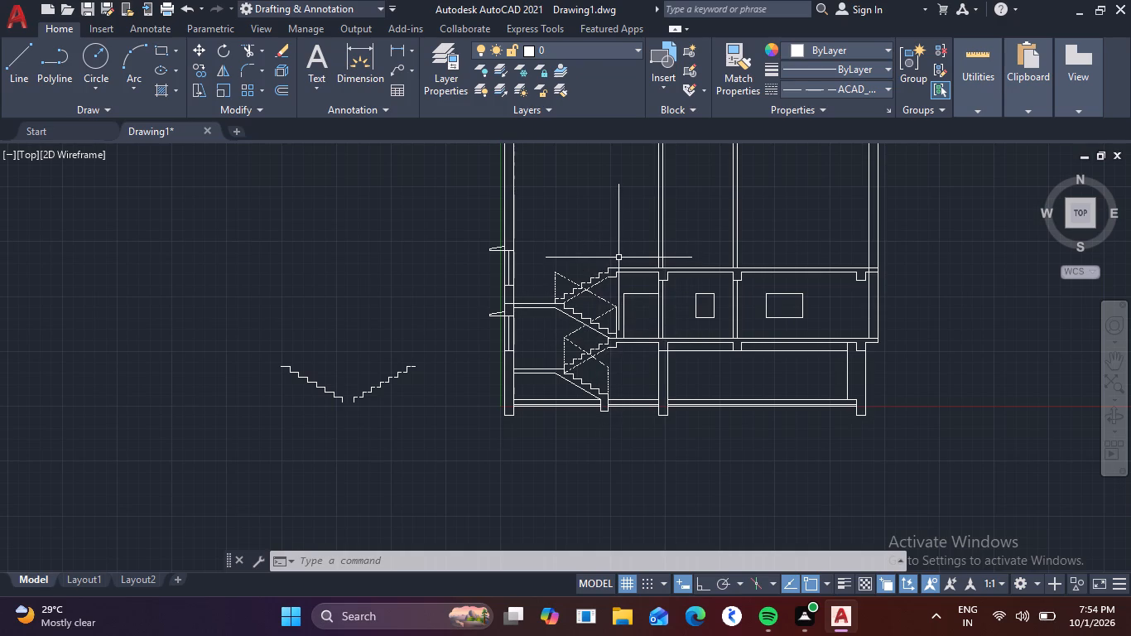
scroll(615, 258, "up", 2)
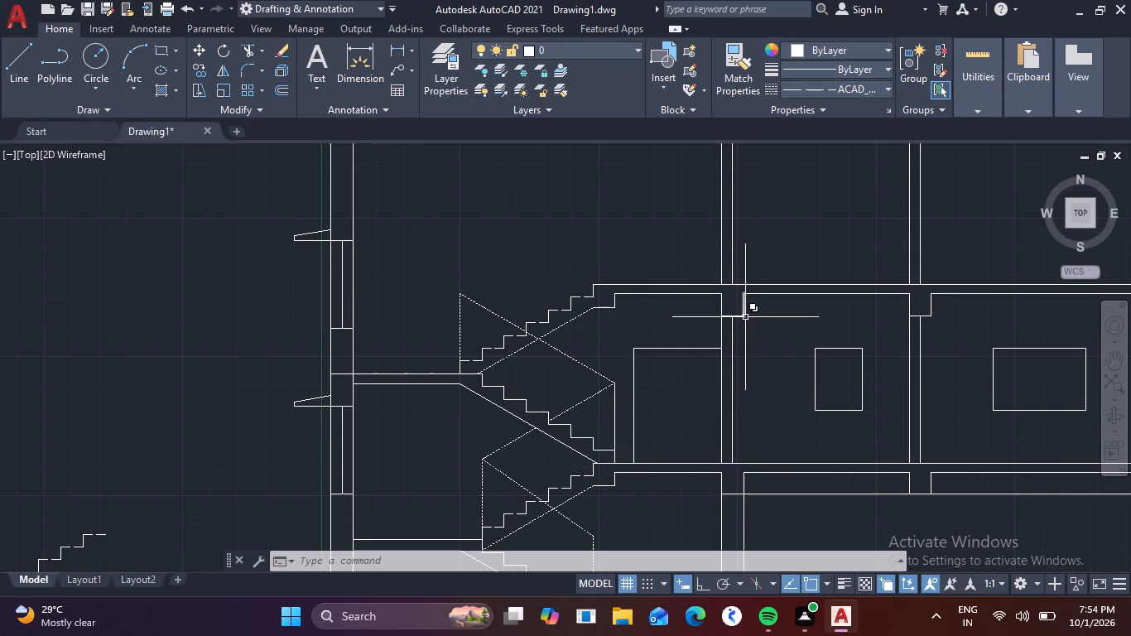
scroll(747, 318, "down", 1)
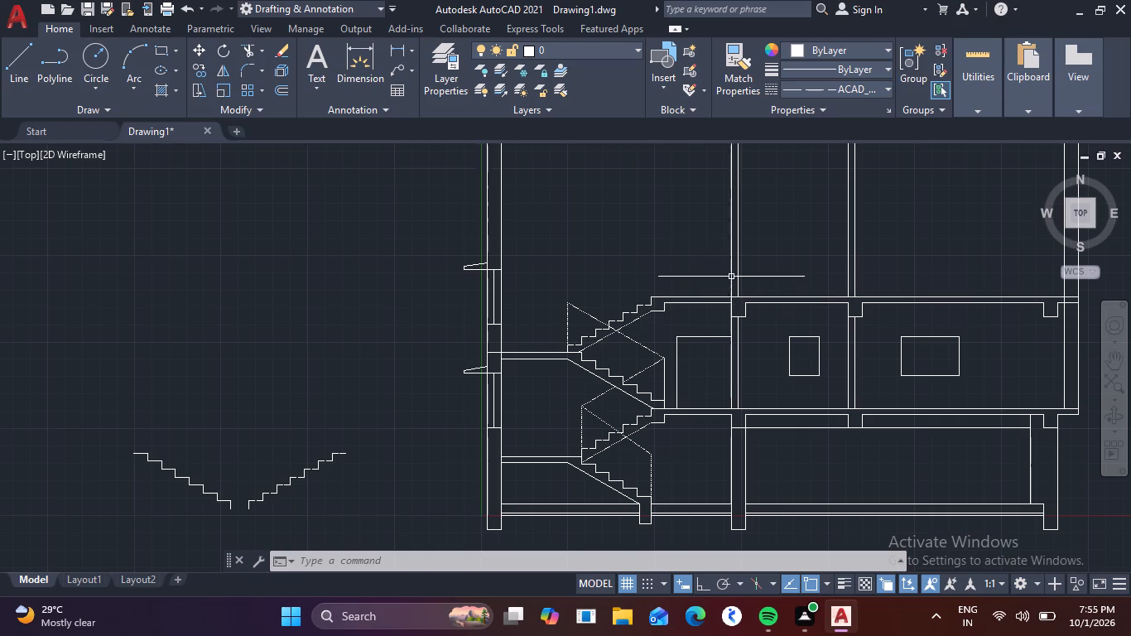
Trim all the vertical wall lines extending above the top slab and above the upper sunshade on the outer wall.
middle_click_drag(674, 233, 607, 308)
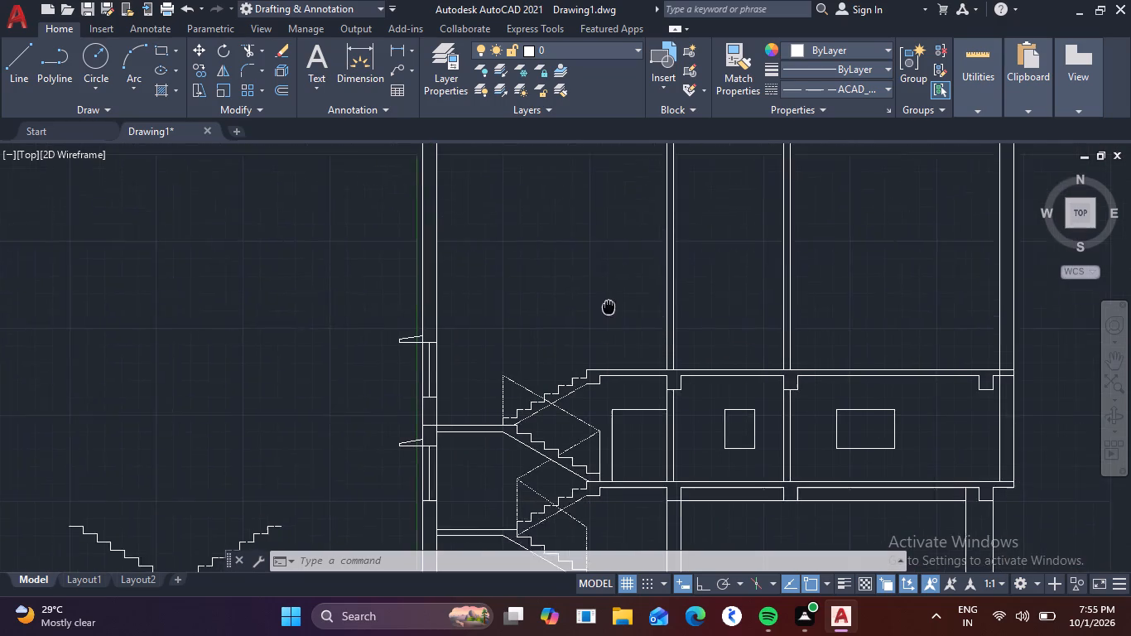
middle_click_drag(607, 308, 597, 334)
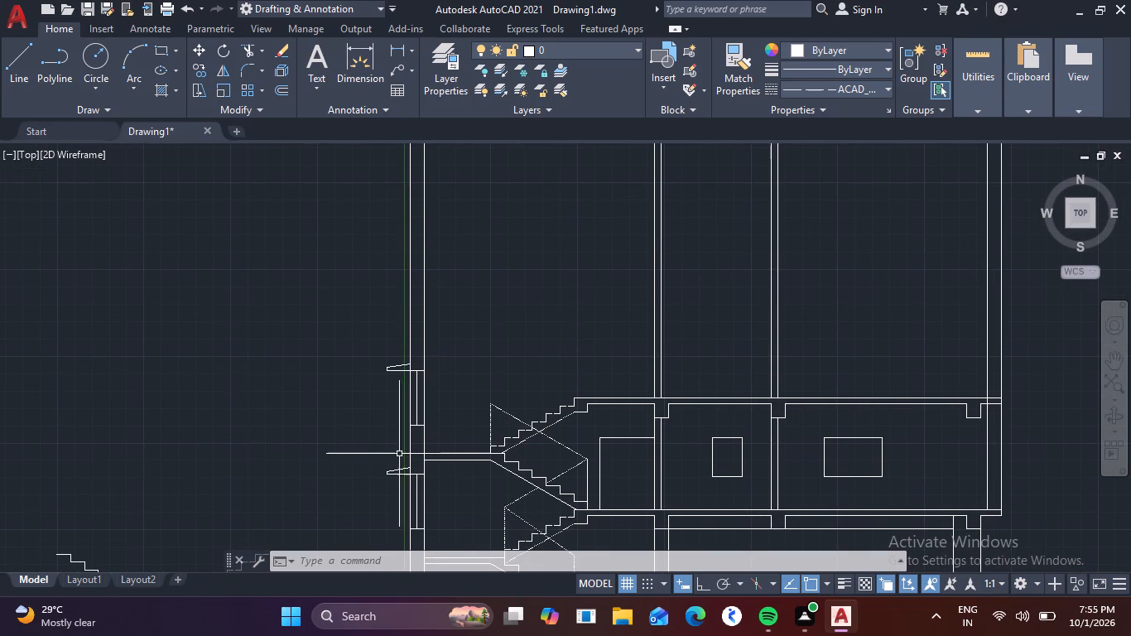
scroll(427, 480, "up", 2)
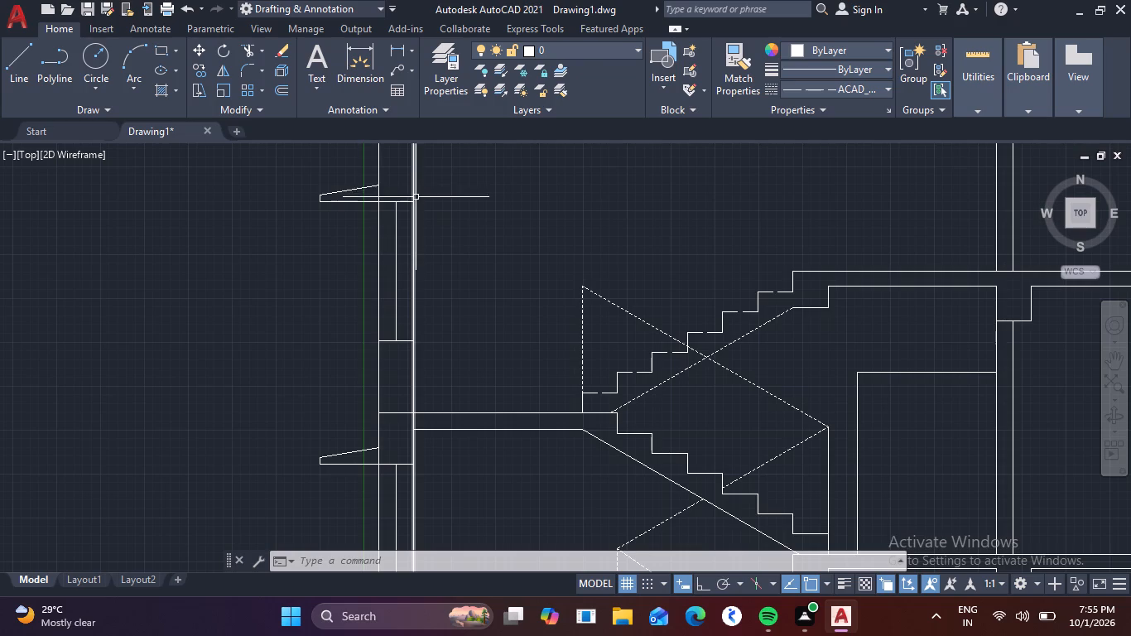
scroll(522, 224, "down", 2)
middle_click_drag(715, 214, 587, 335)
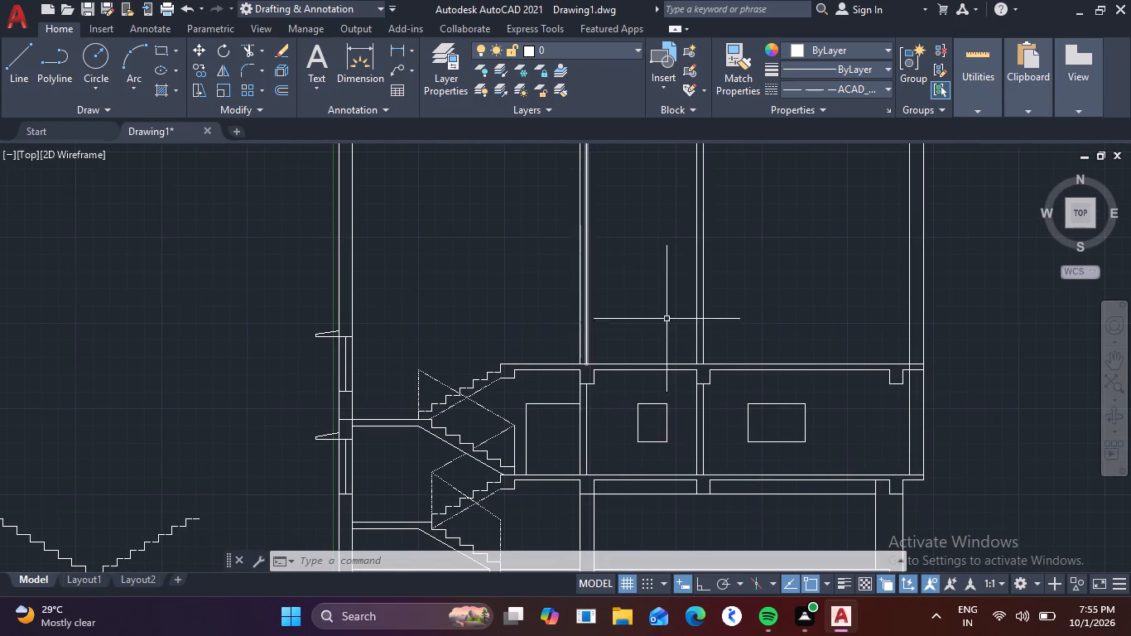
key("Escape")
type("tr")
key("space")
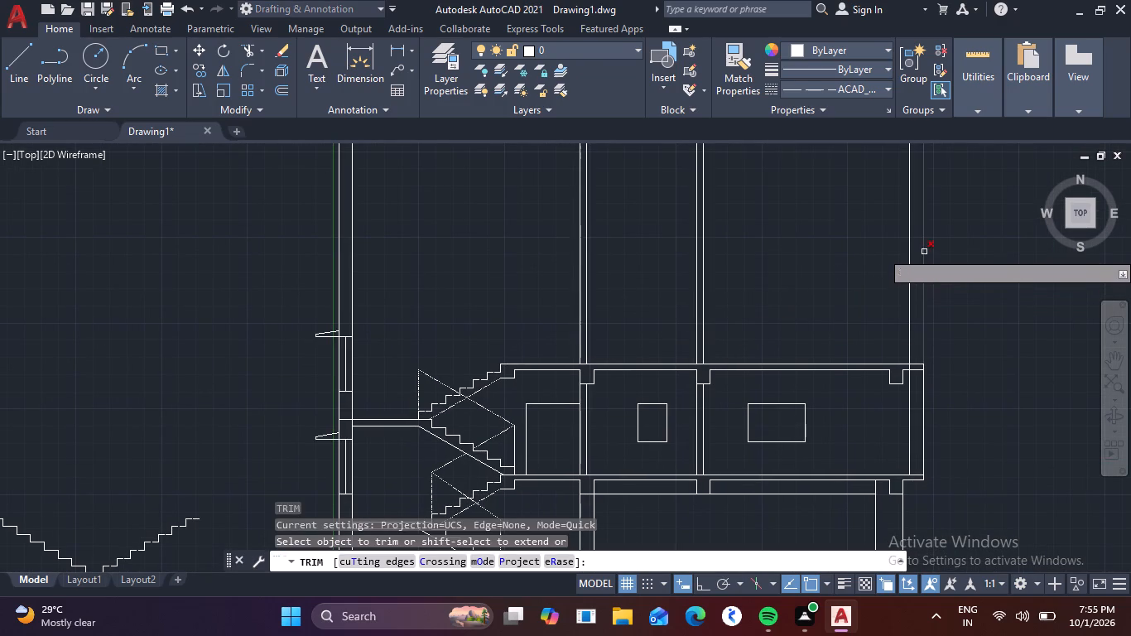
left_click_drag(946, 248, 301, 230)
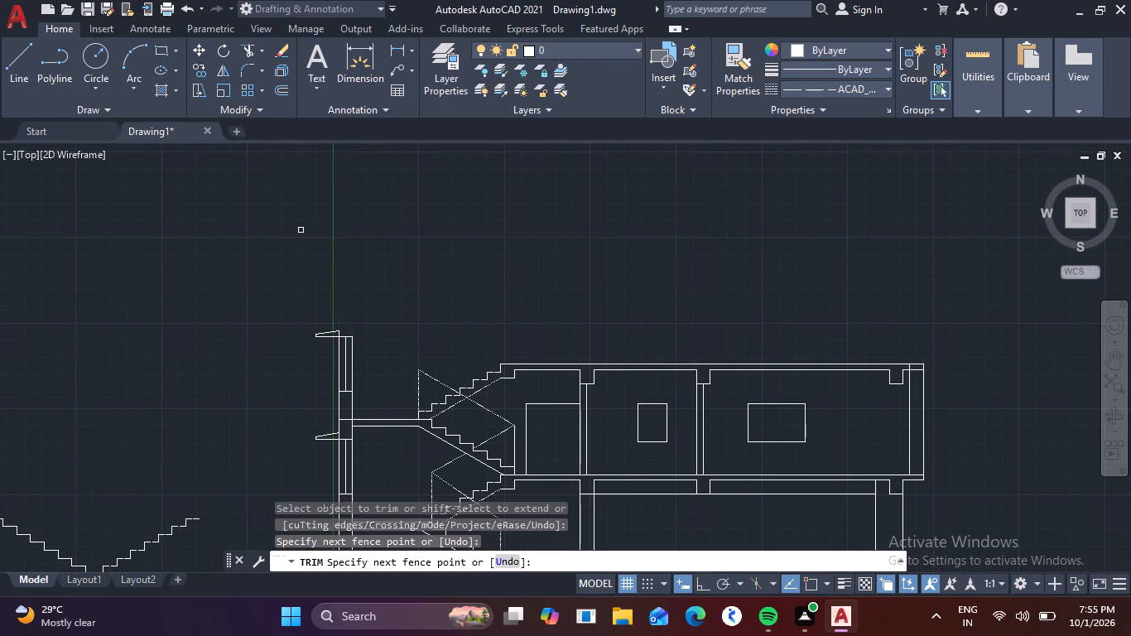
key("Escape")
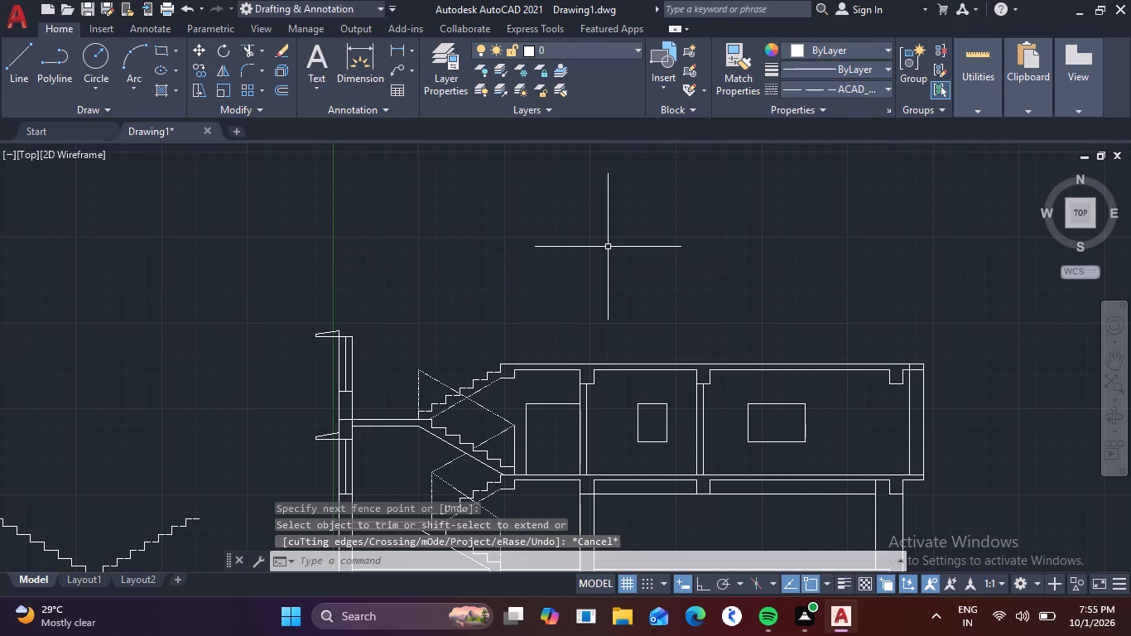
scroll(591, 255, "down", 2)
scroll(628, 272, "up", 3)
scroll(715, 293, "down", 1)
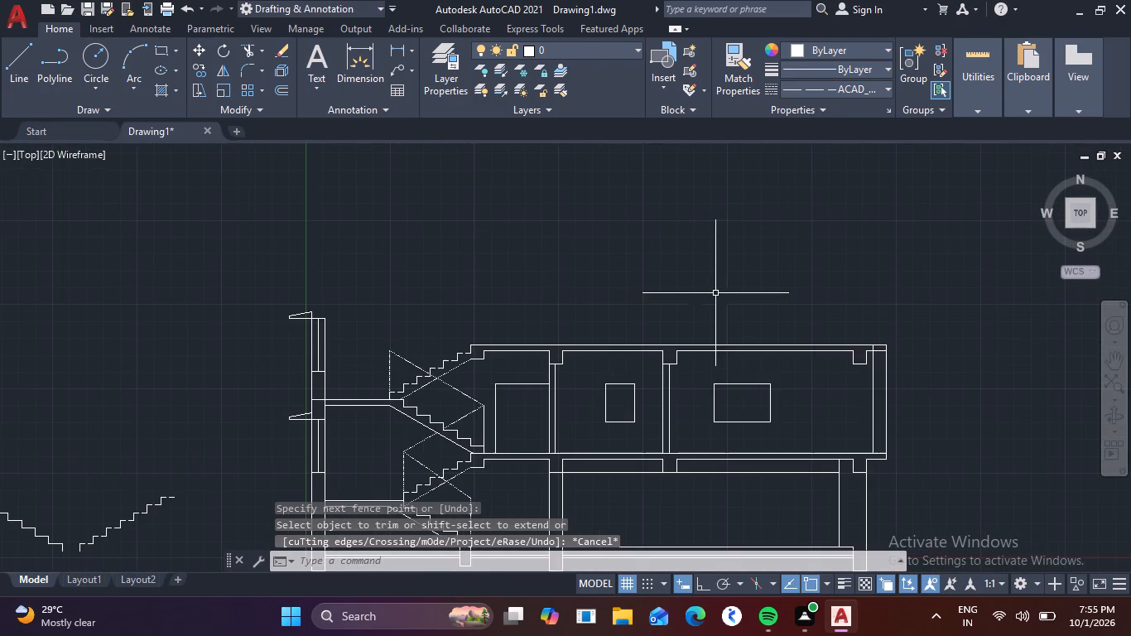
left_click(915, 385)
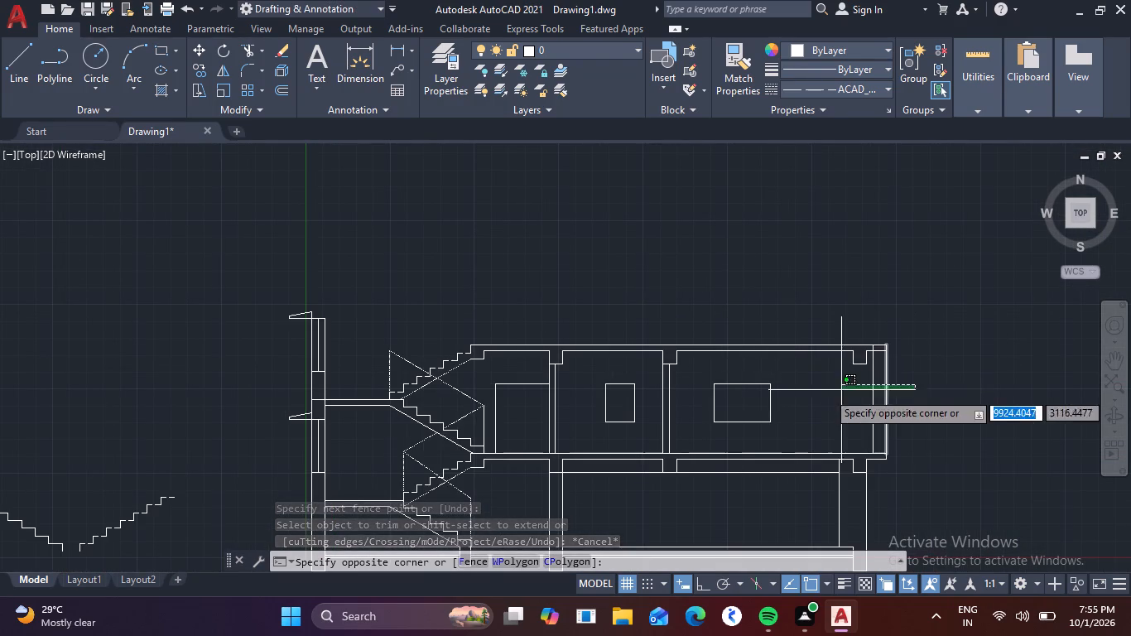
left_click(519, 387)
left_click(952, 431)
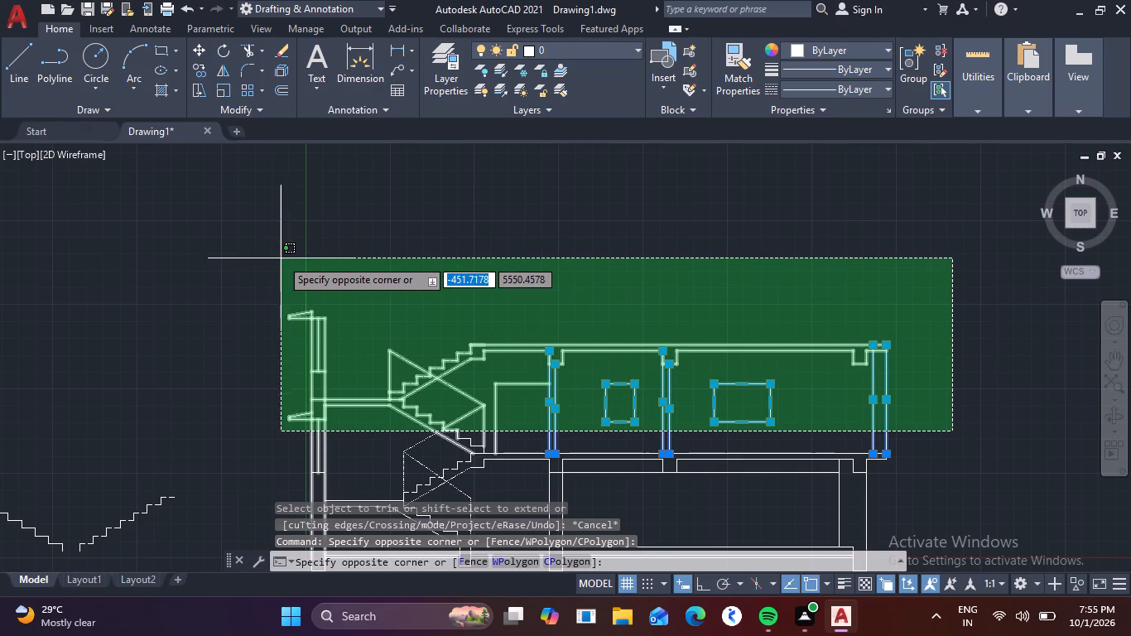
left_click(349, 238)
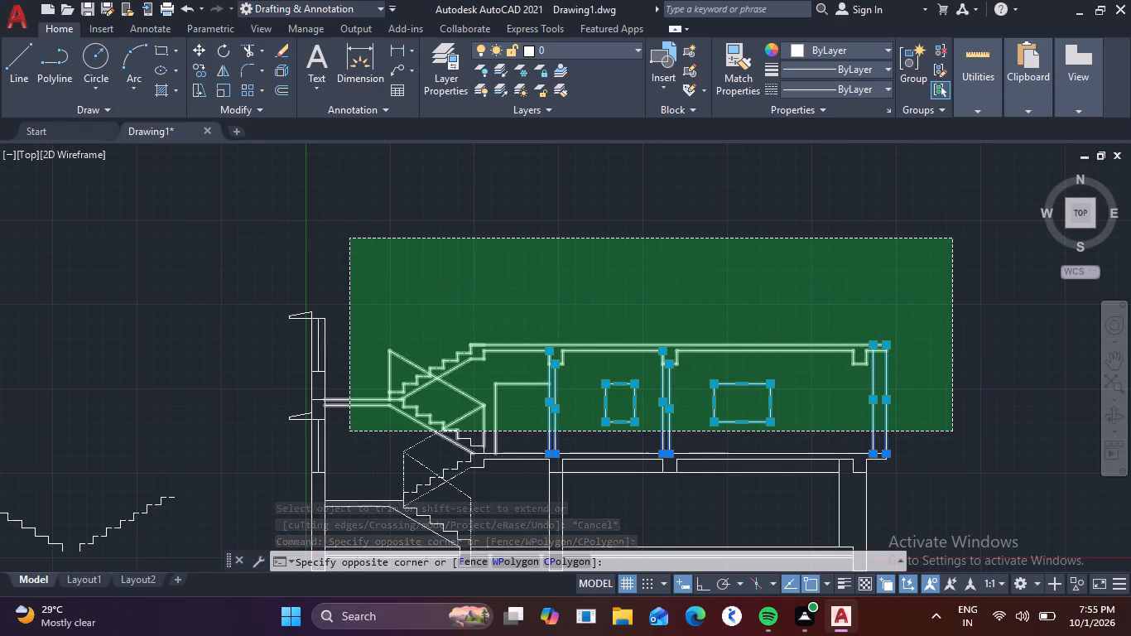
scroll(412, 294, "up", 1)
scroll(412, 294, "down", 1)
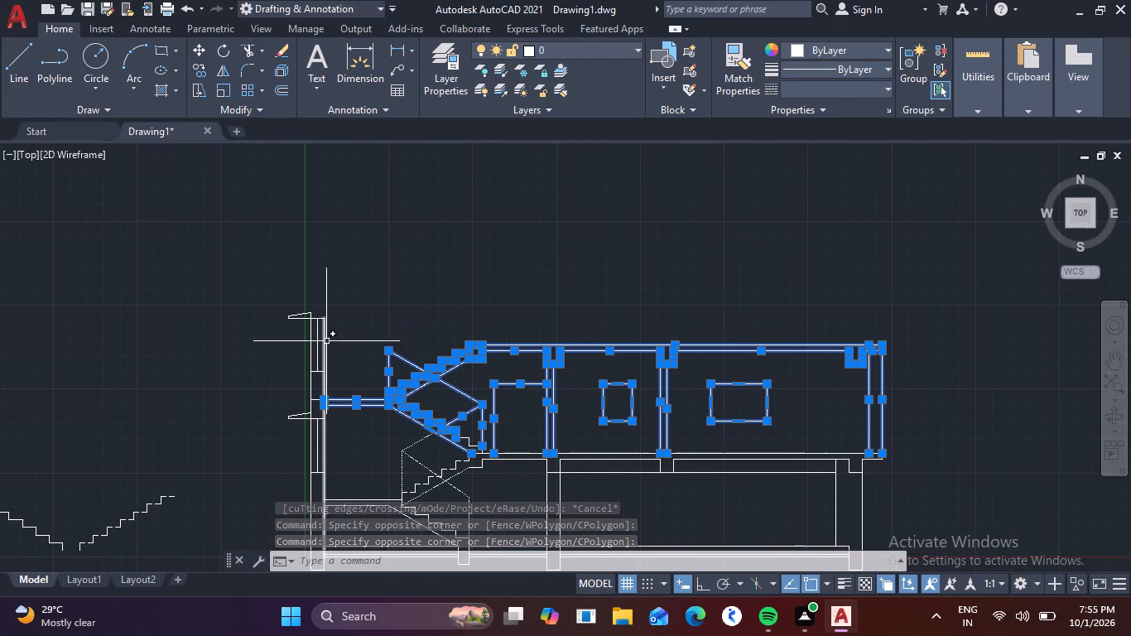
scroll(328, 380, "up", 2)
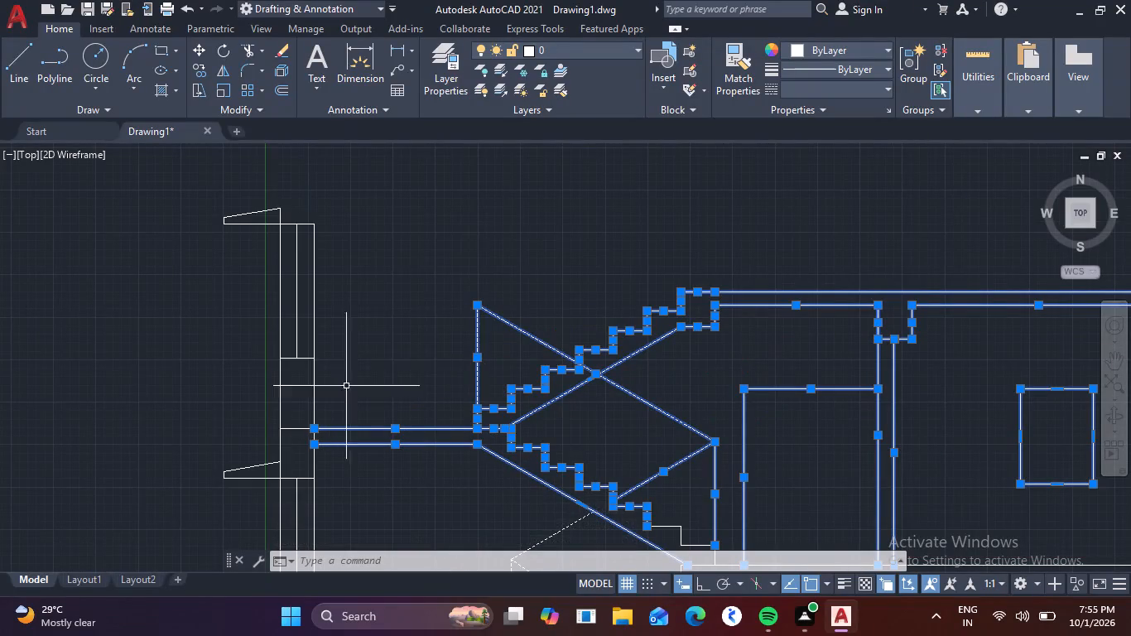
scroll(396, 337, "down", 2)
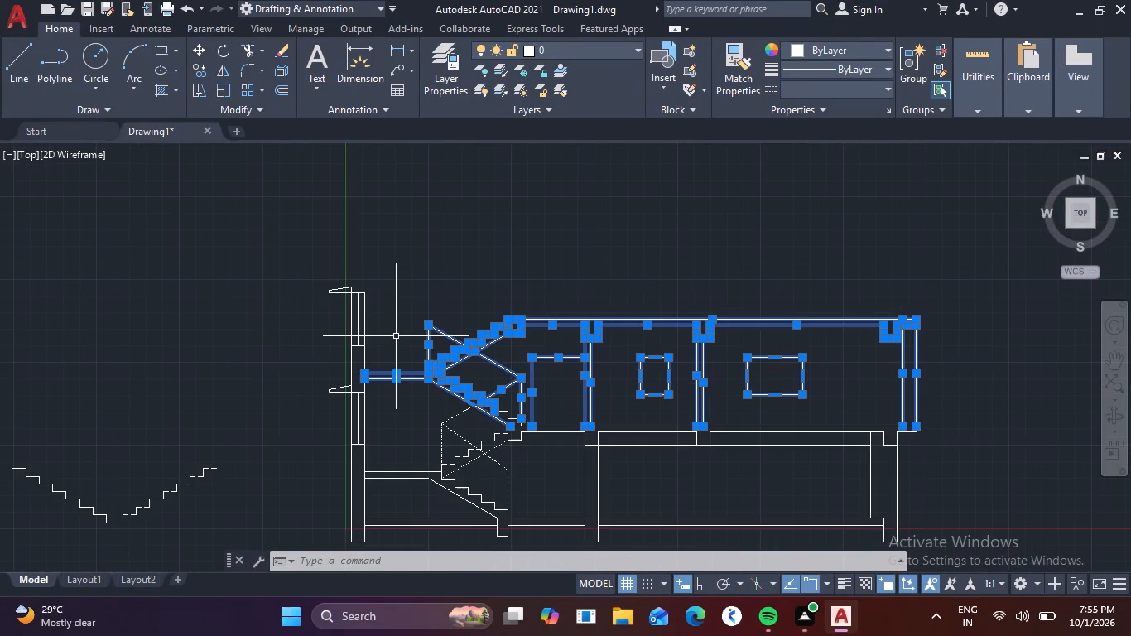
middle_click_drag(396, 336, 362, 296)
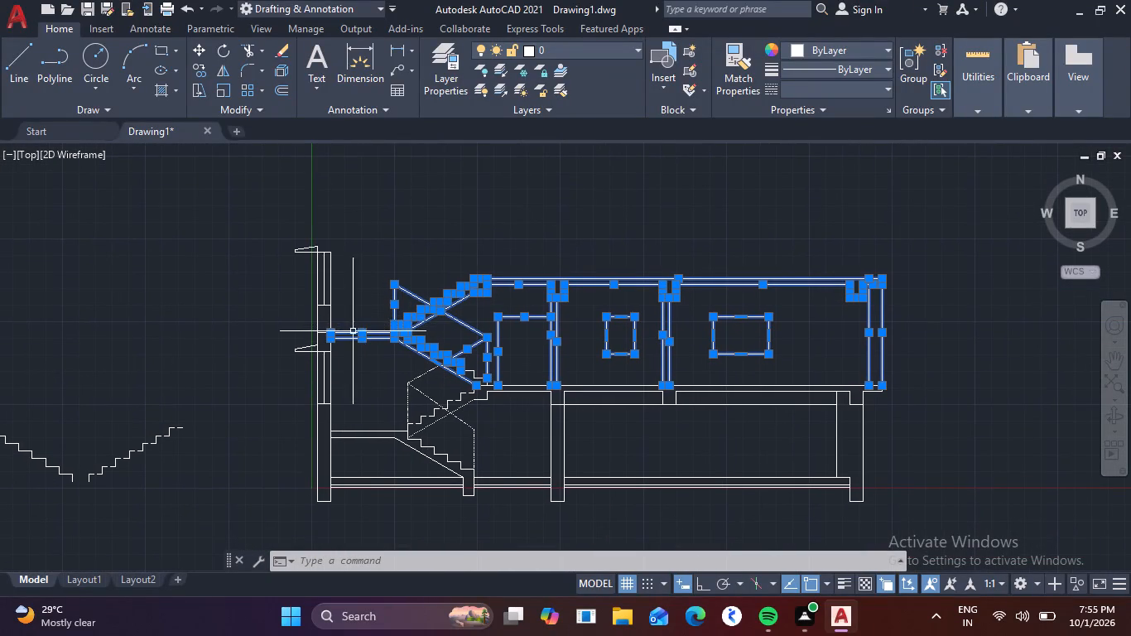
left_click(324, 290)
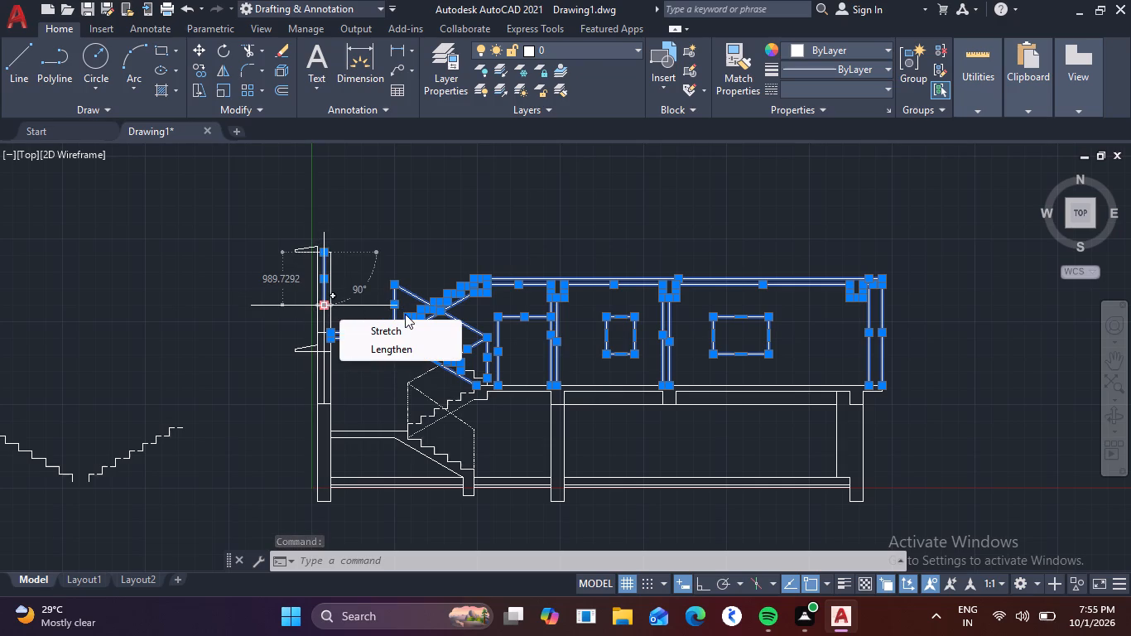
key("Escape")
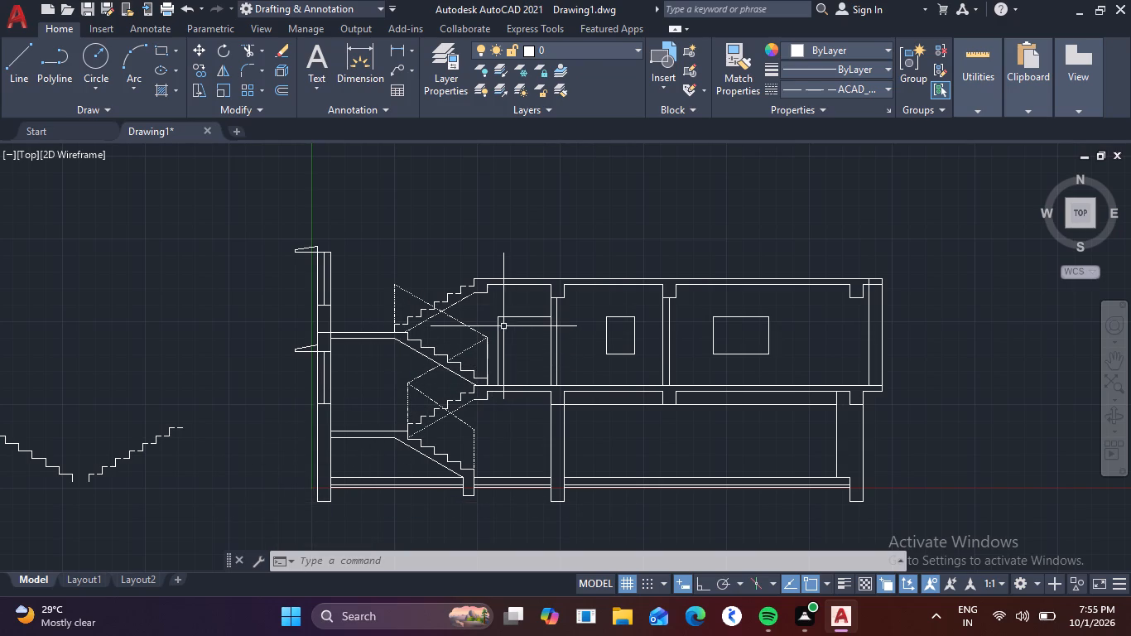
Trim away the topmost sunshade, window lines, sill and outer wall lines standing above the upper stair landing.
key("t")
key("r")
key("space")
left_click_drag(350, 298, 279, 289)
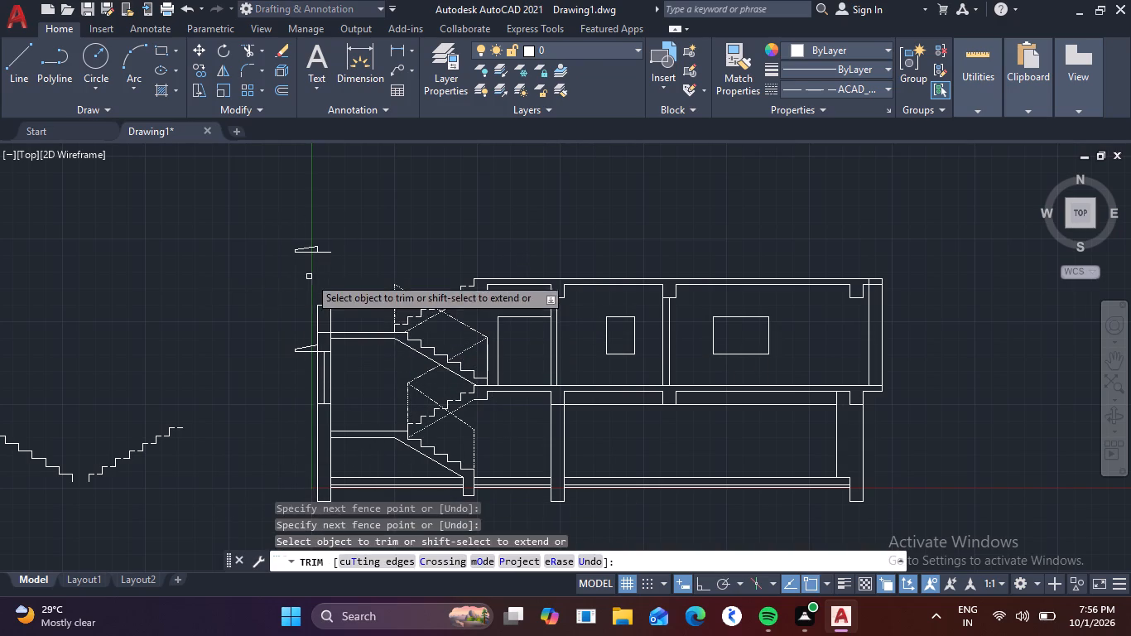
left_click_drag(334, 261, 265, 233)
left_click_drag(354, 246, 296, 254)
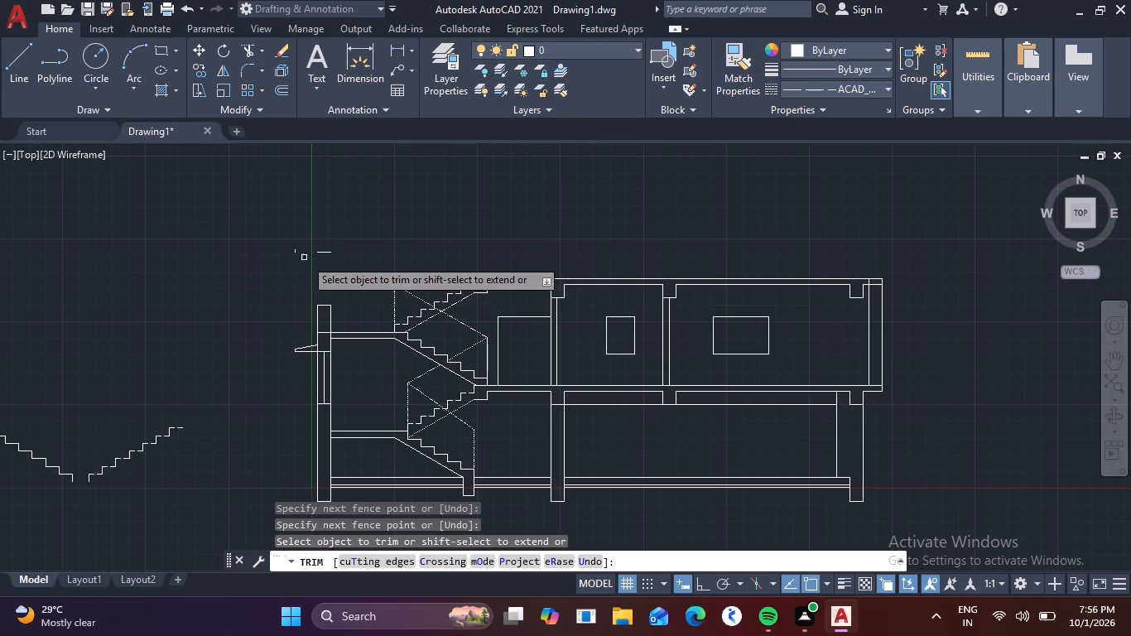
left_click(321, 258)
left_click(324, 251)
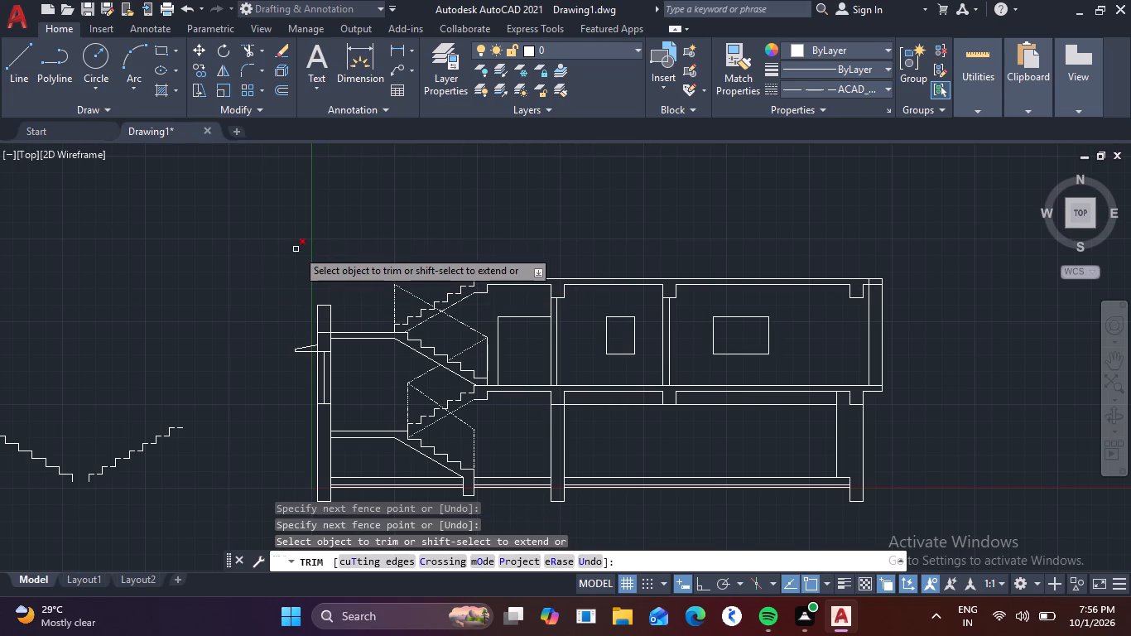
left_click(296, 249)
left_click_drag(330, 315, 292, 311)
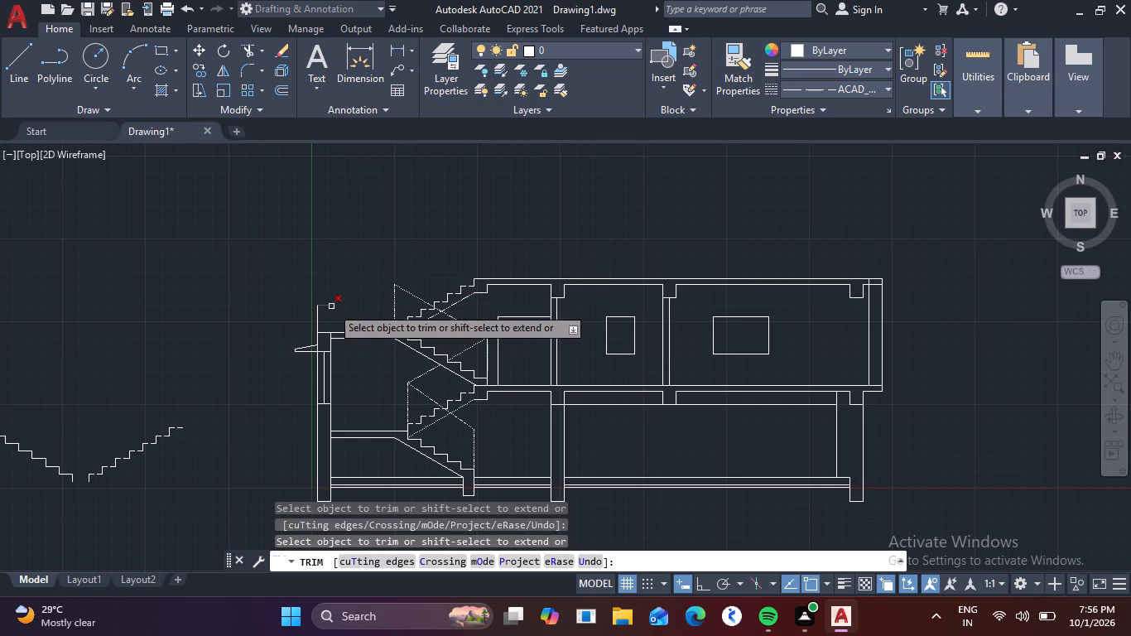
left_click(331, 306)
left_click(317, 317)
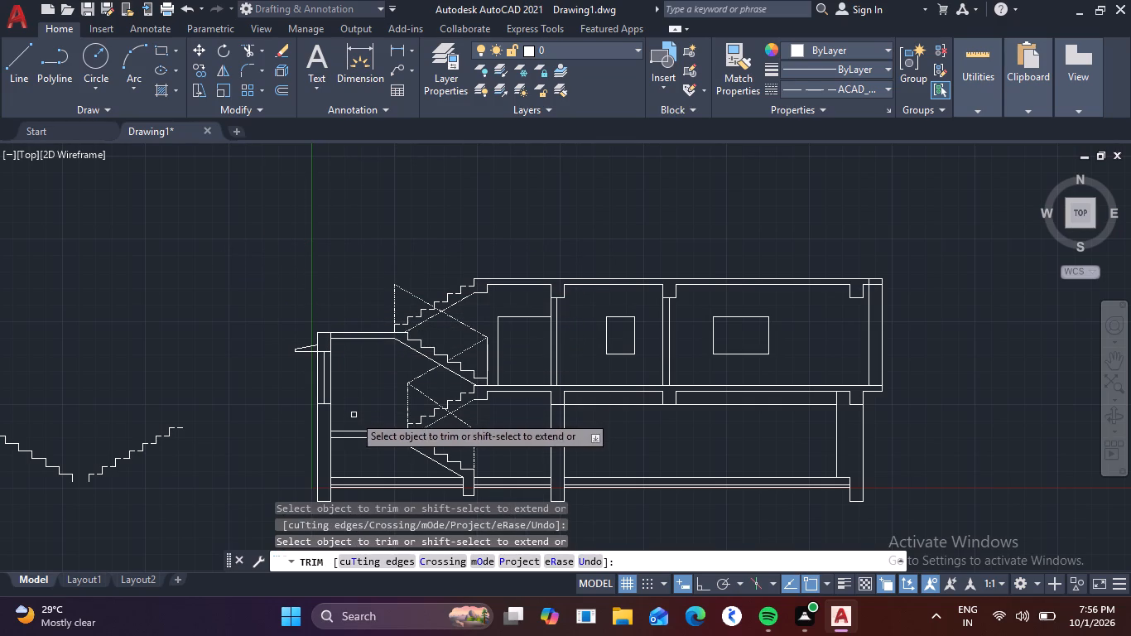
key("Escape")
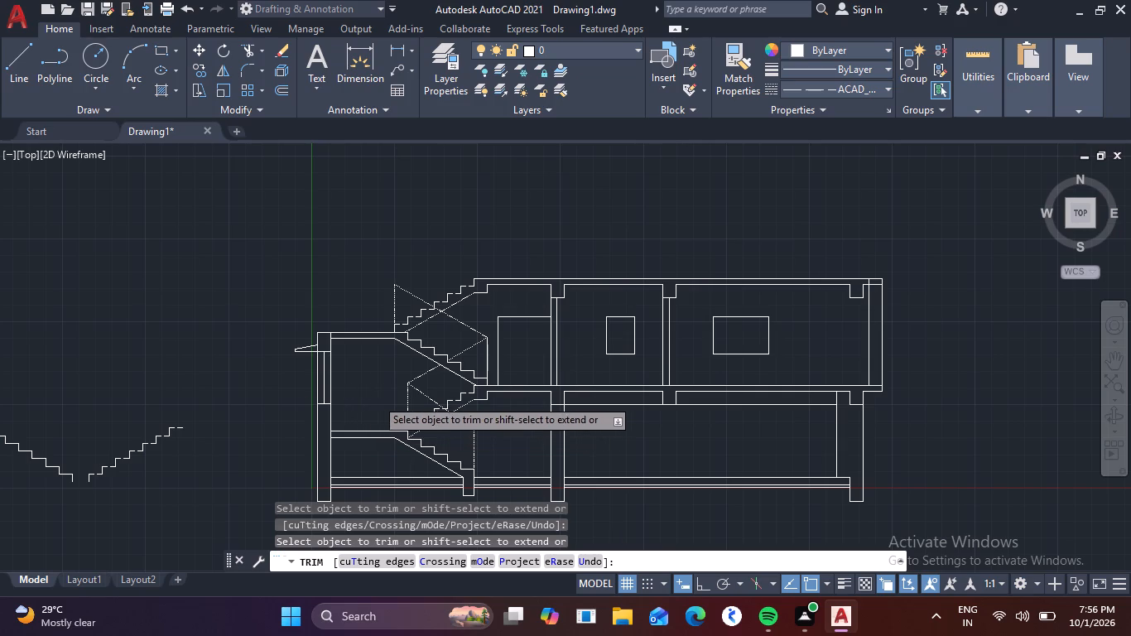
Copy the upper storey with its stair flights, landing, slab, beams, walls, openings and sunshade 2012.5 units straight up onto its top slab.
left_click(926, 357)
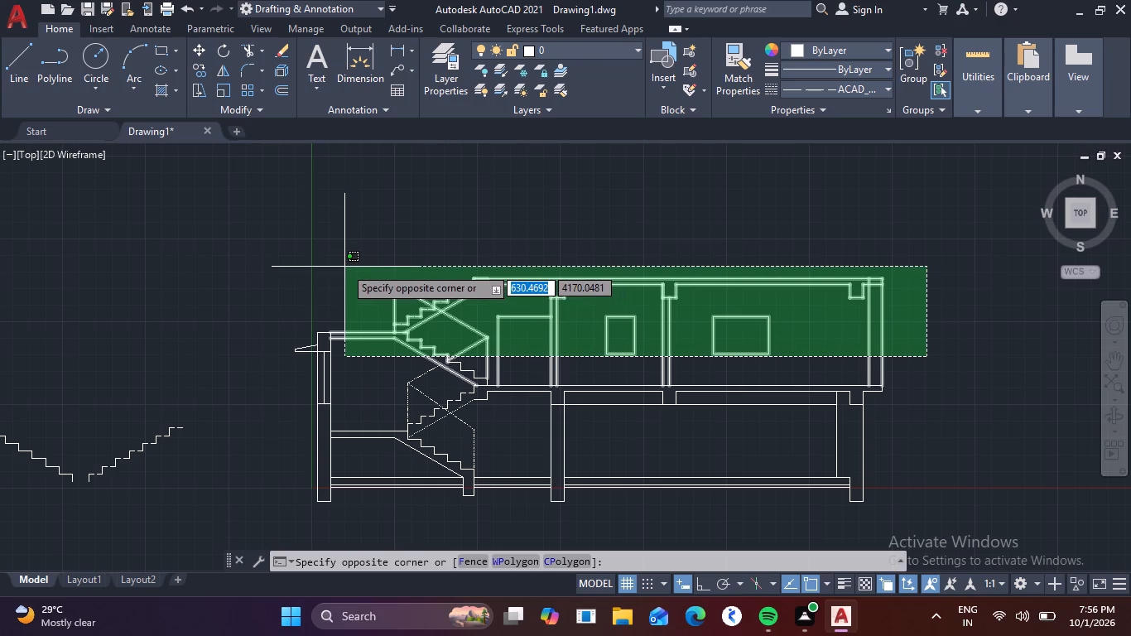
left_click(344, 267)
scroll(405, 363, "down", 1)
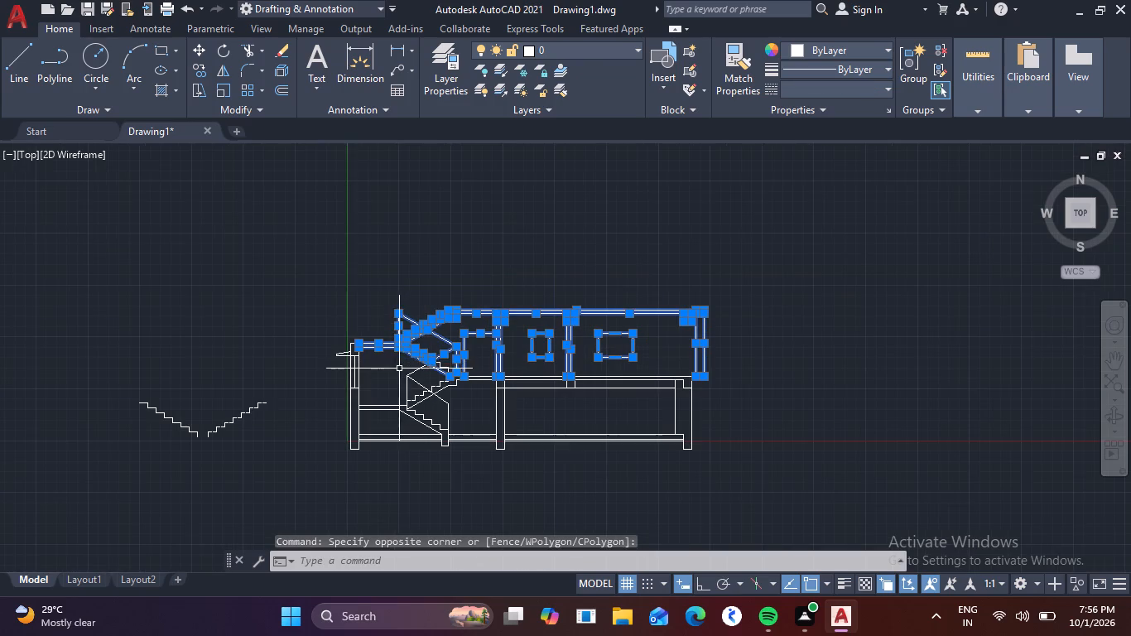
middle_click_drag(397, 369, 378, 310)
scroll(371, 321, "up", 2)
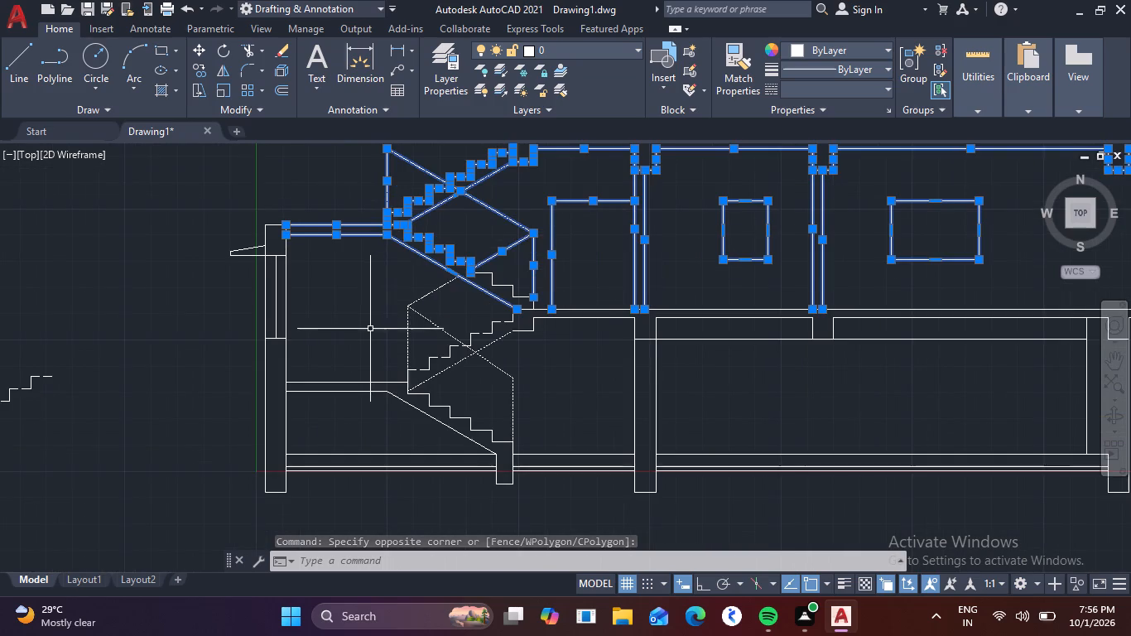
middle_click_drag(370, 329, 469, 406)
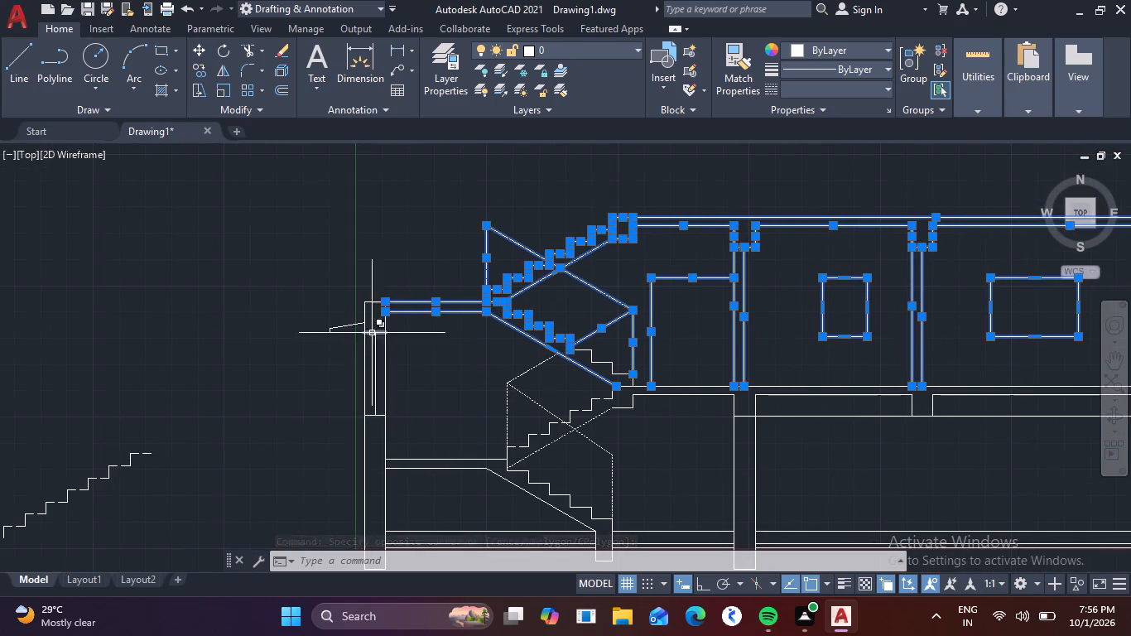
left_click(374, 343)
left_click(378, 332)
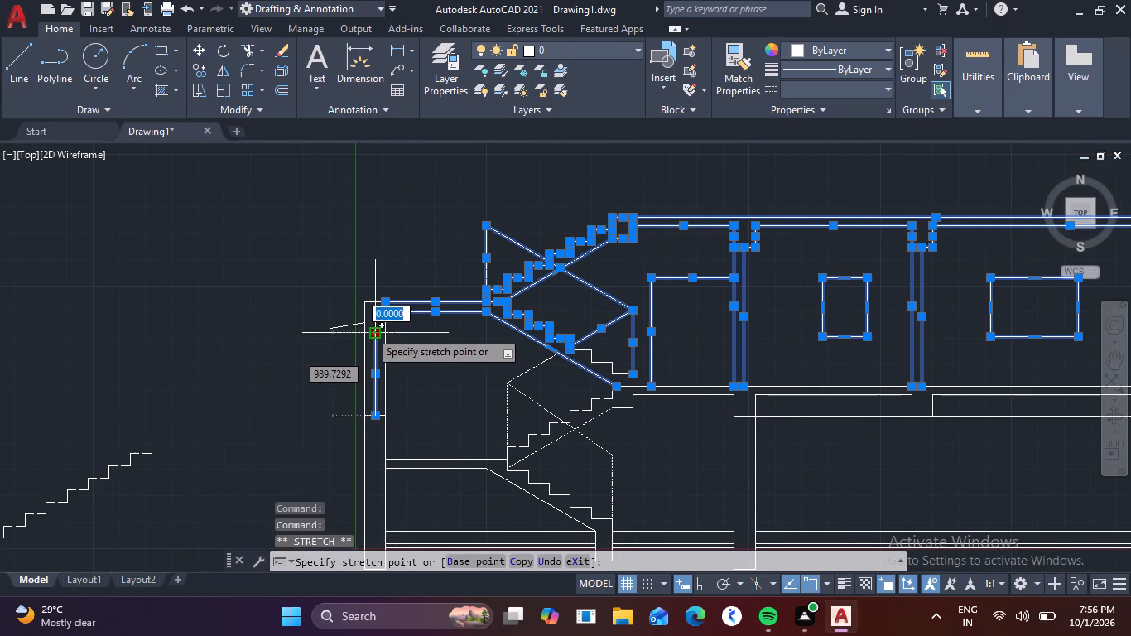
left_click(375, 333)
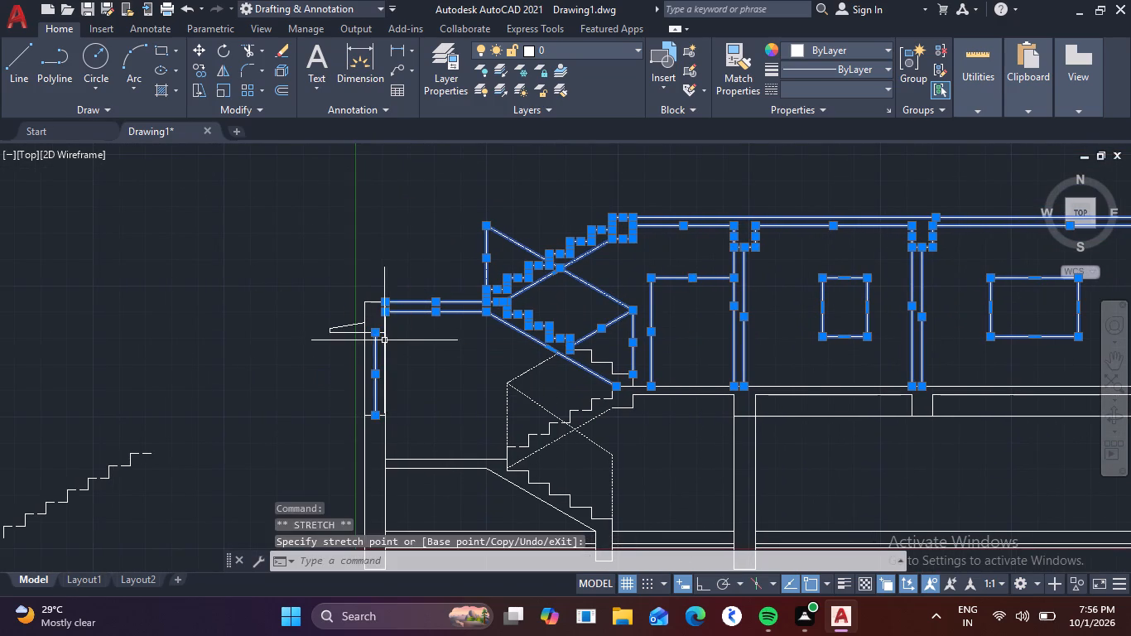
scroll(382, 336, "up", 2)
left_click(373, 328)
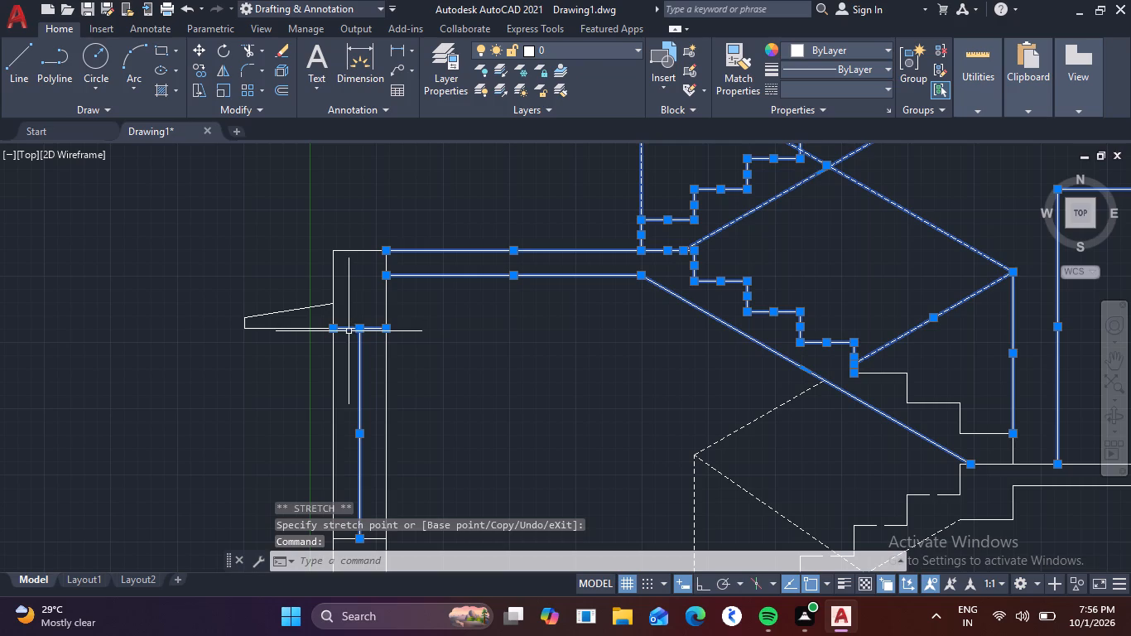
left_click_drag(308, 296, 299, 301)
left_click(250, 348)
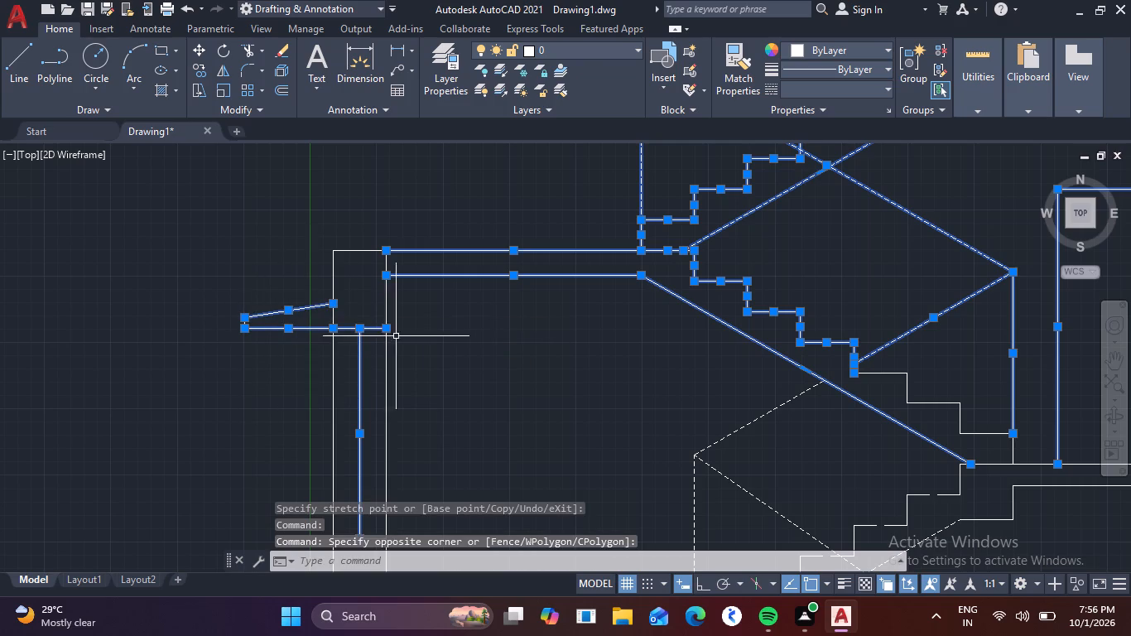
left_click(354, 251)
scroll(429, 299, "down", 2)
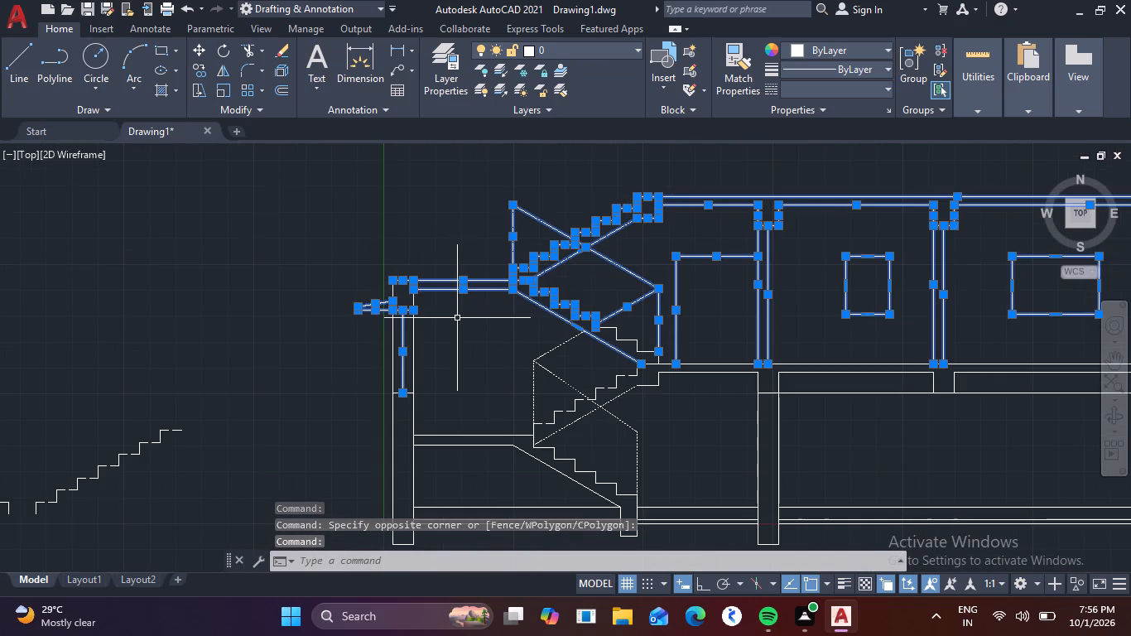
middle_click_drag(460, 316, 438, 277)
middle_click_drag(464, 324, 458, 309)
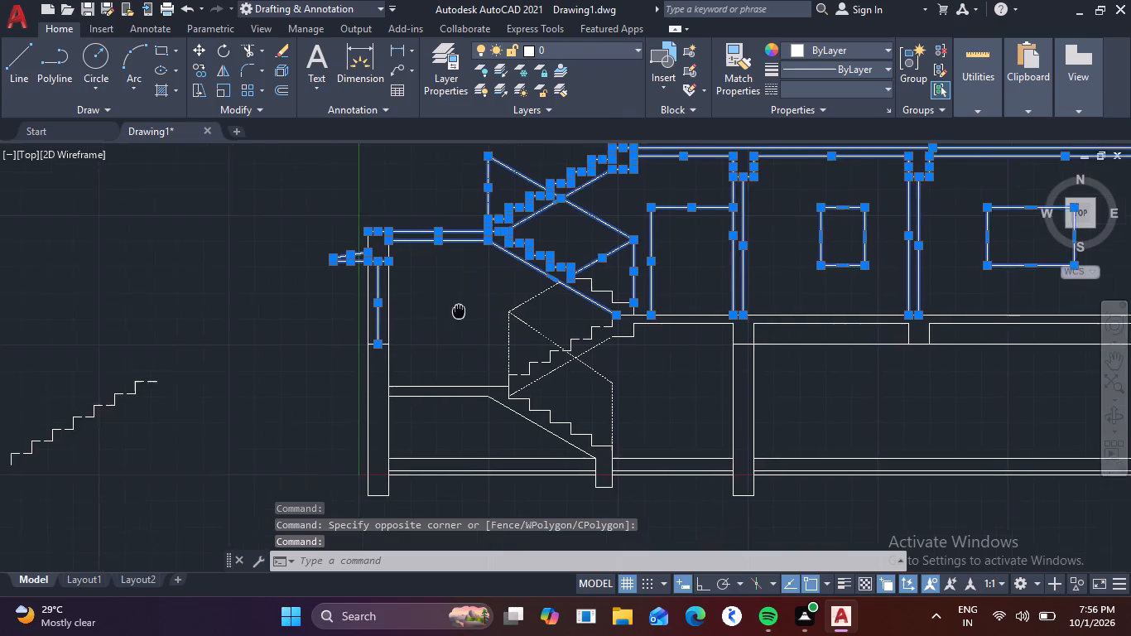
middle_click_drag(458, 309, 444, 287)
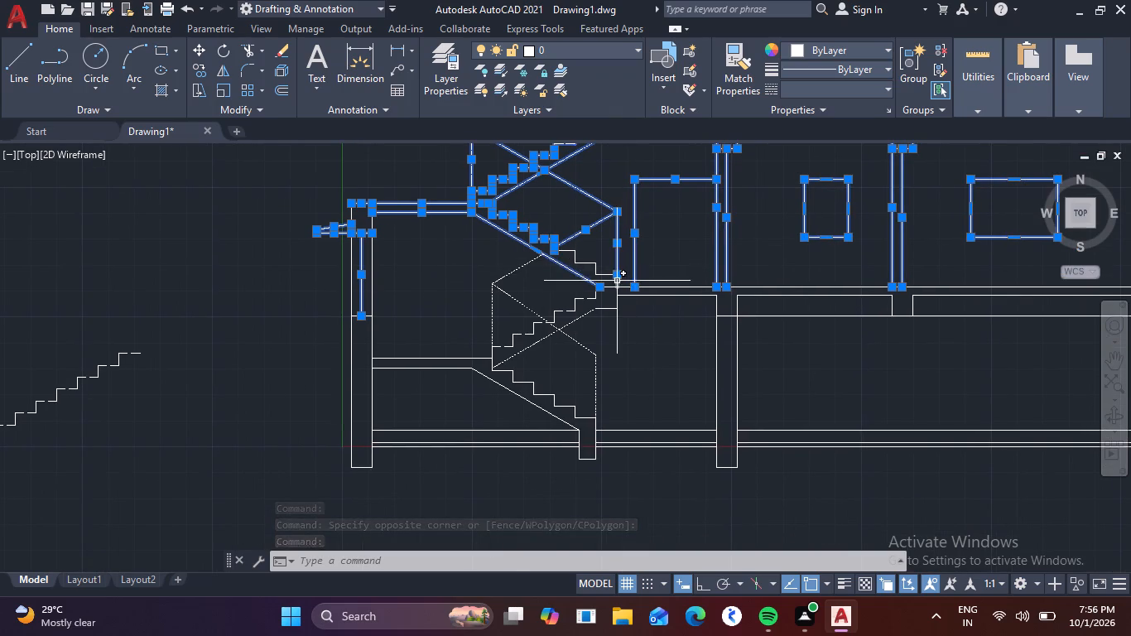
scroll(617, 282, "up", 3)
left_click(612, 285)
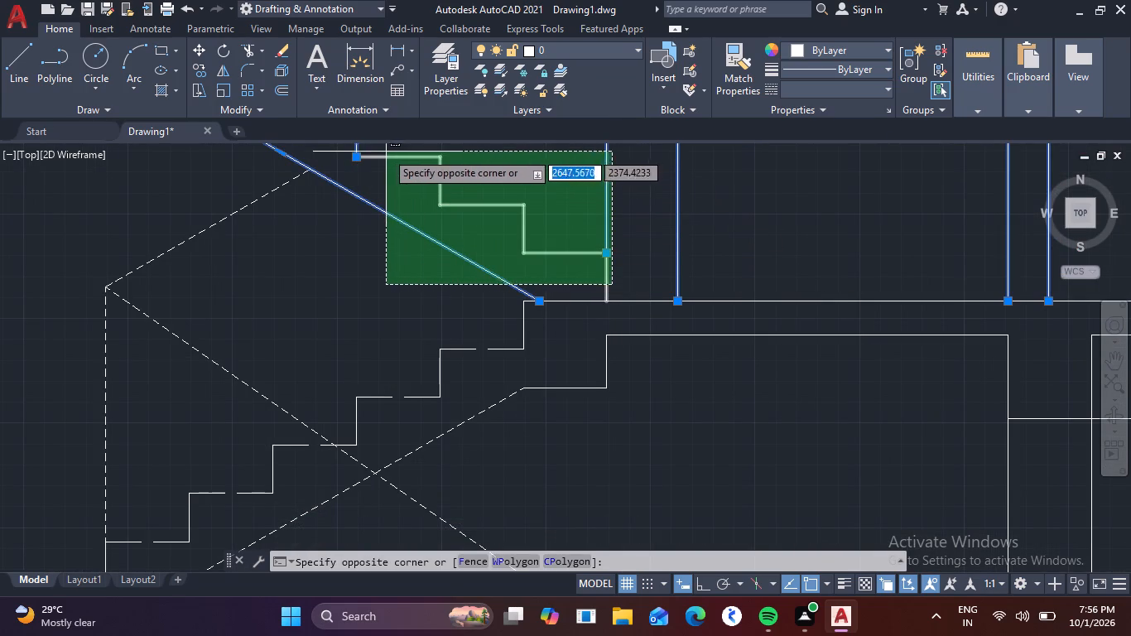
left_click(353, 159)
scroll(409, 204, "down", 3)
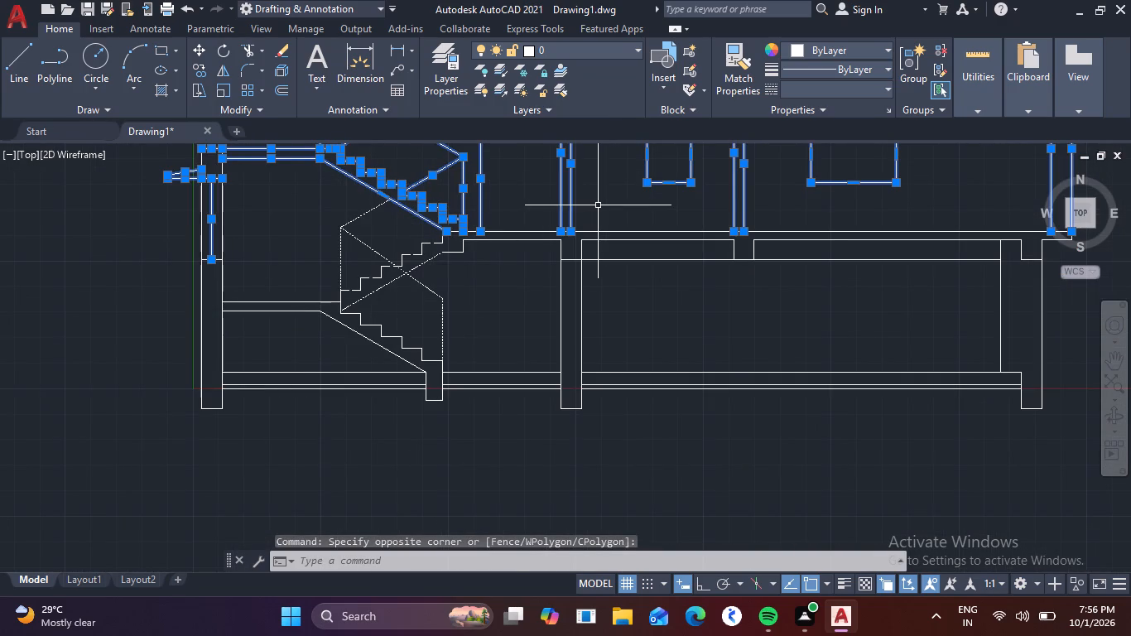
middle_click_drag(599, 205, 597, 343)
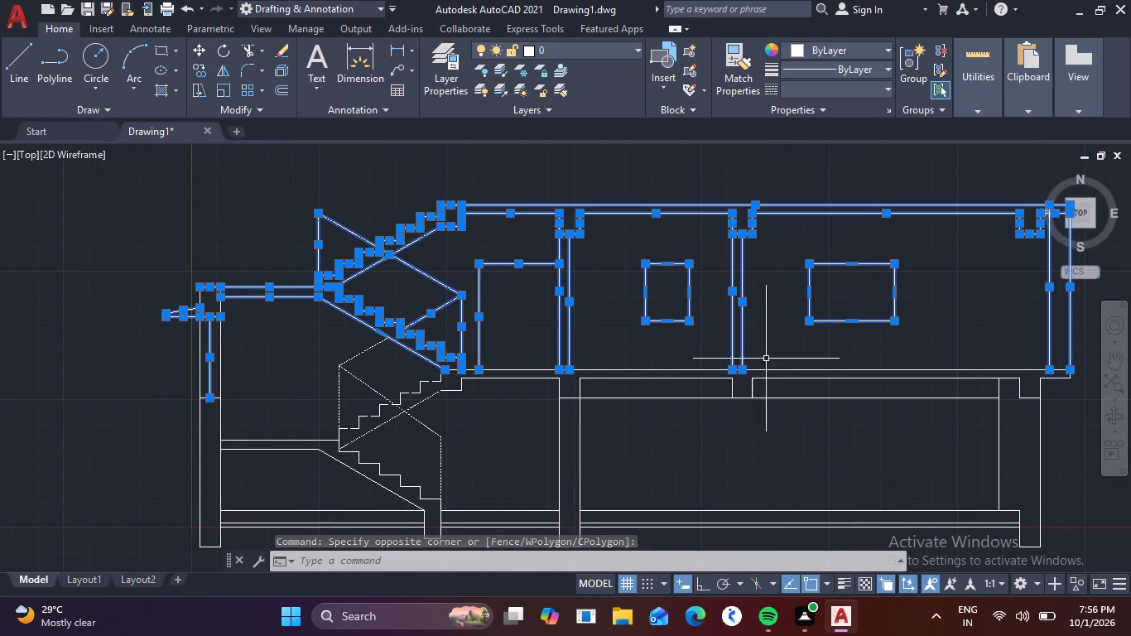
key("c")
key("o")
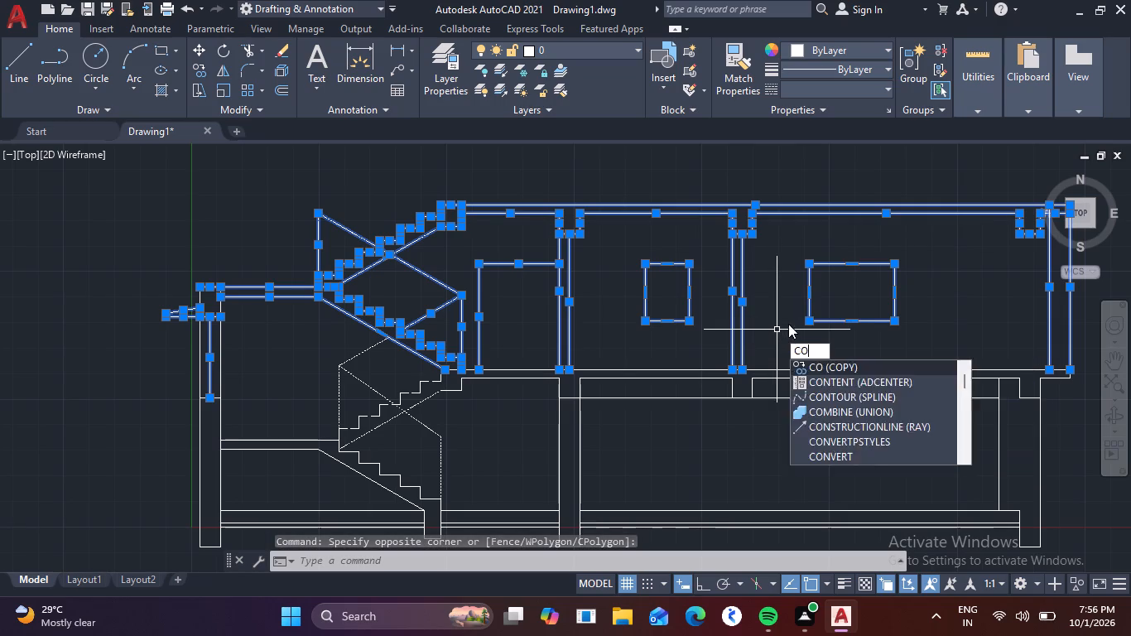
key("space")
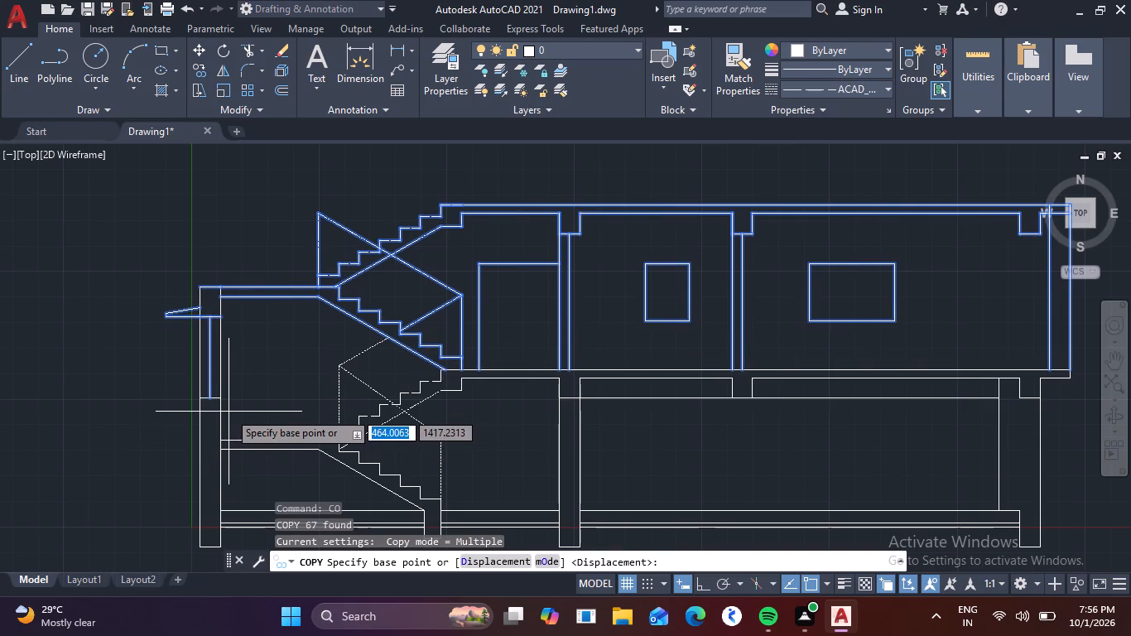
scroll(551, 370, "up", 3)
left_click(569, 373)
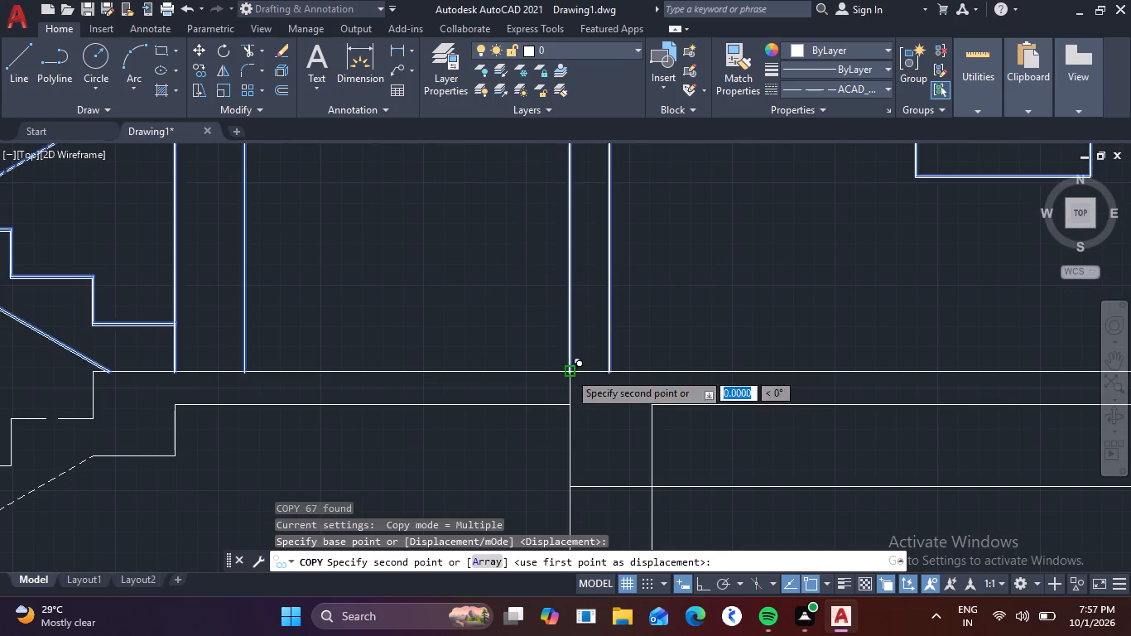
middle_click_drag(569, 287, 540, 635)
scroll(562, 311, "down", 3)
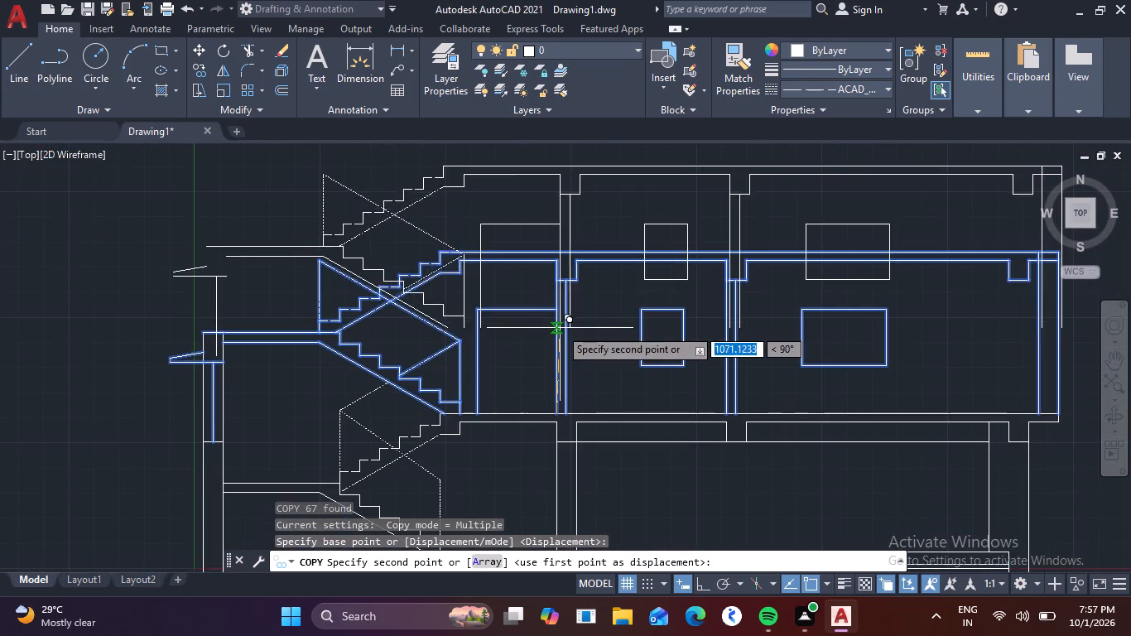
middle_click_drag(562, 340, 564, 503)
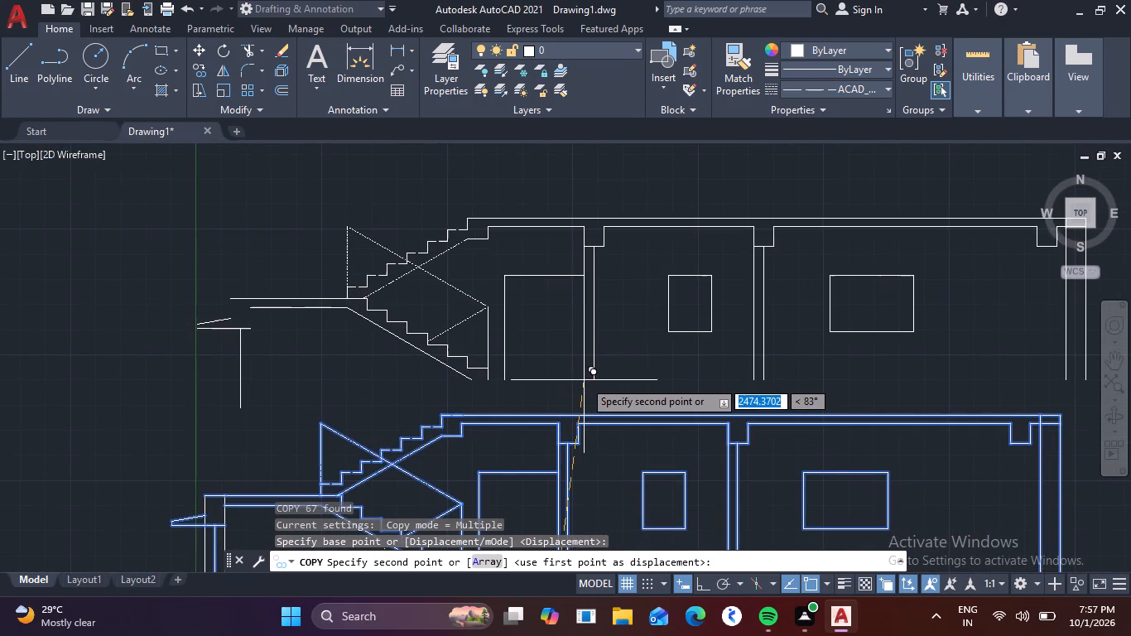
key("F8")
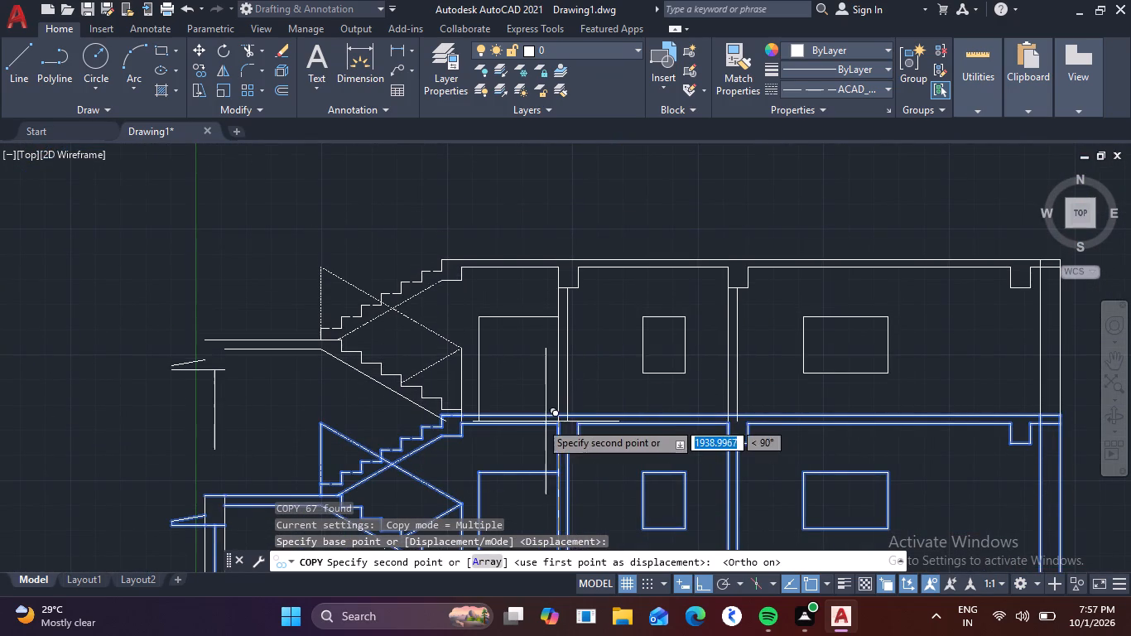
scroll(541, 422, "up", 3)
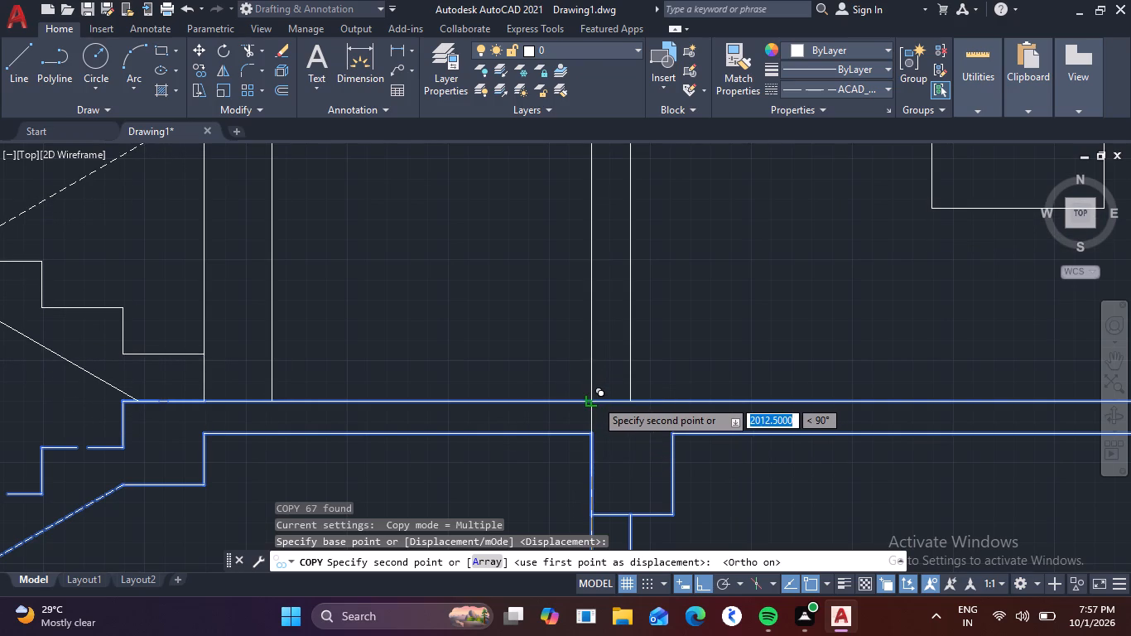
left_click(595, 399)
key("Escape")
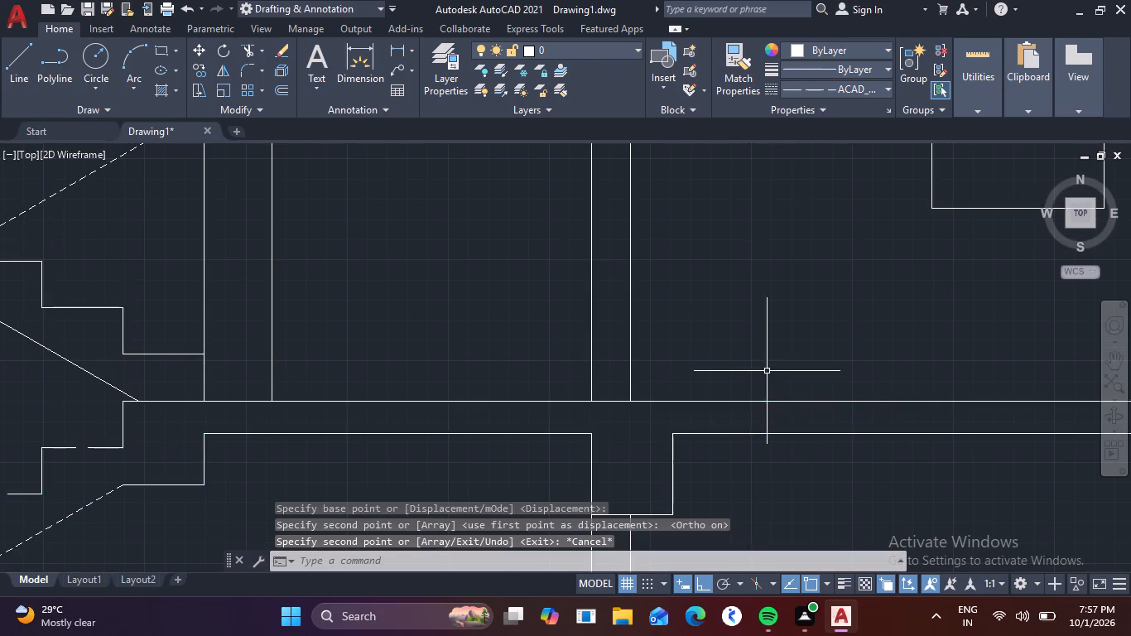
Extend the inner and outer lines of the stair-side outer wall up to the underside of the copied sunshade.
scroll(758, 362, "down", 3)
scroll(474, 320, "down", 1)
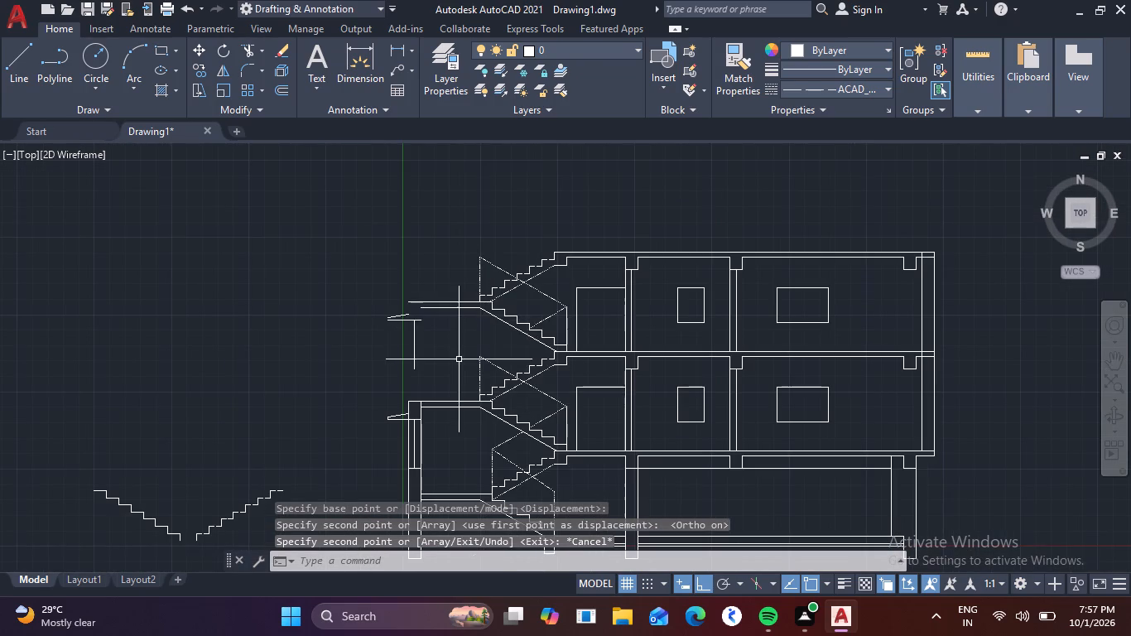
scroll(458, 363, "up", 1)
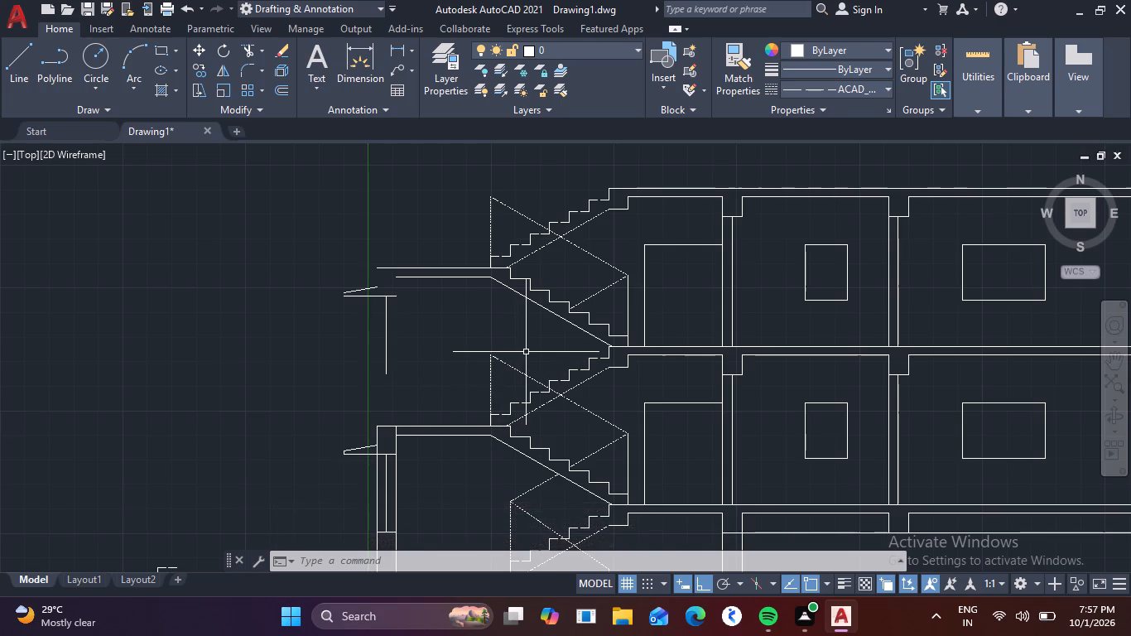
key("e")
key("x")
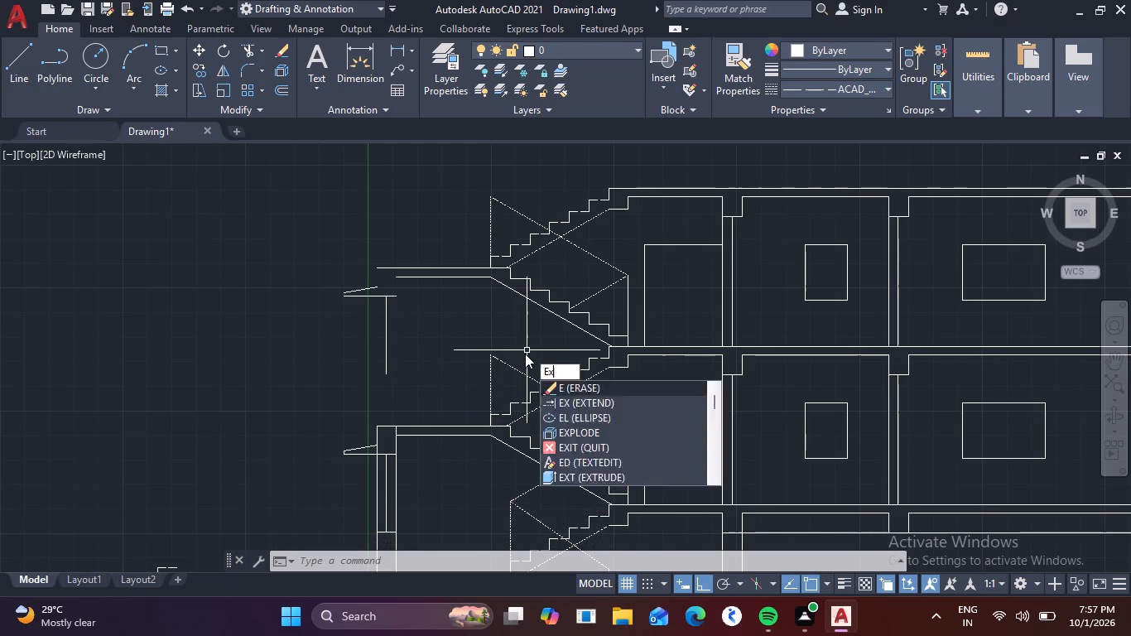
key("space")
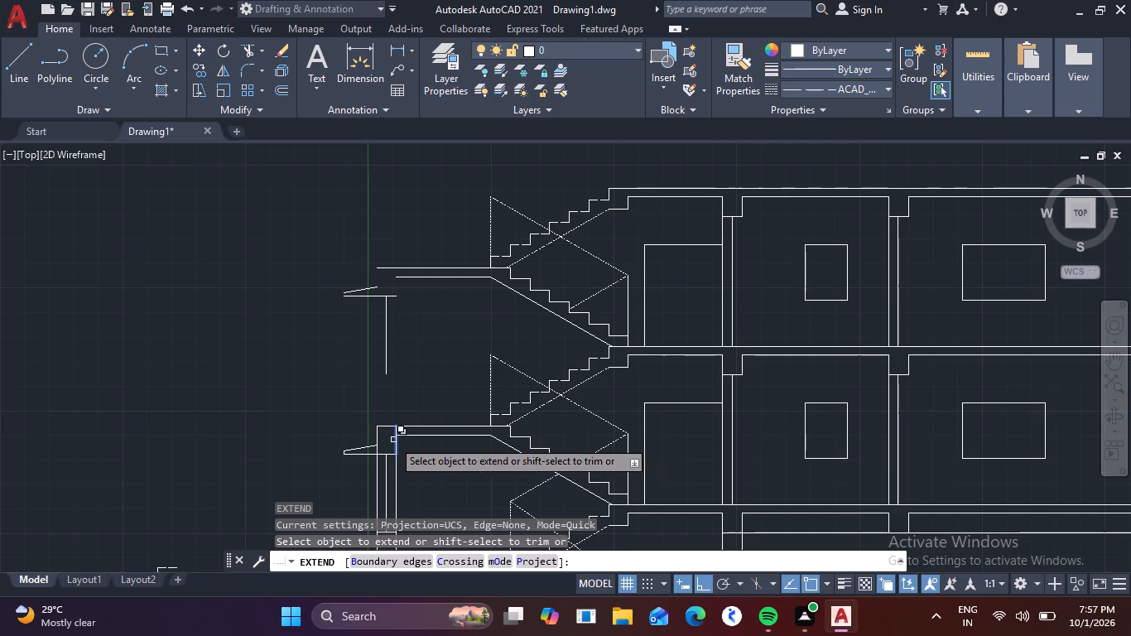
scroll(398, 431, "up", 1)
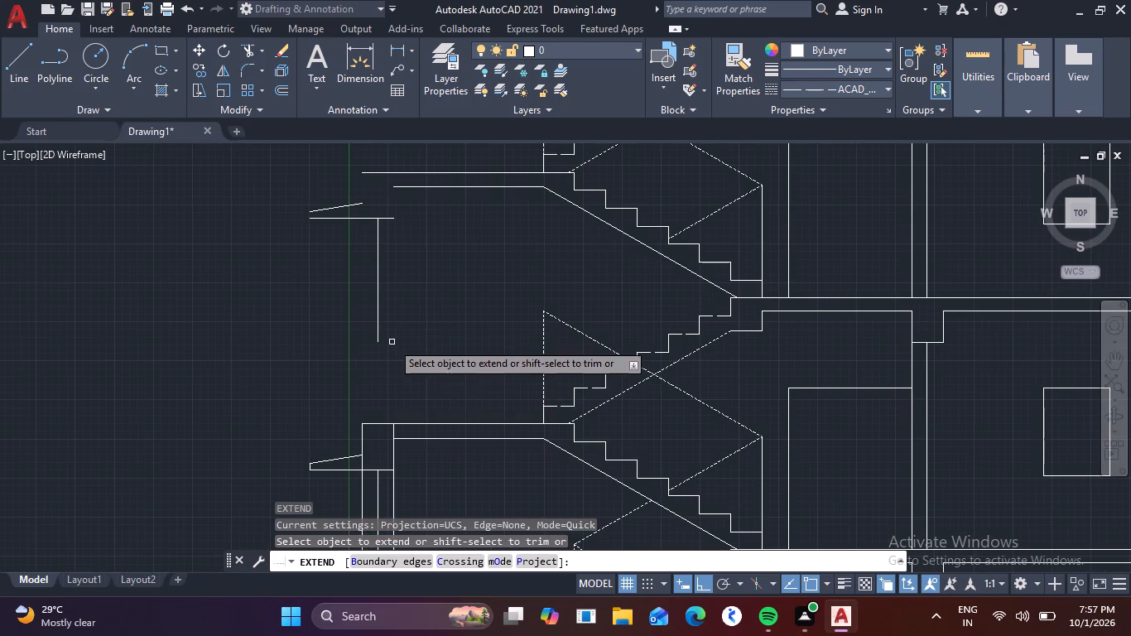
left_click(395, 432)
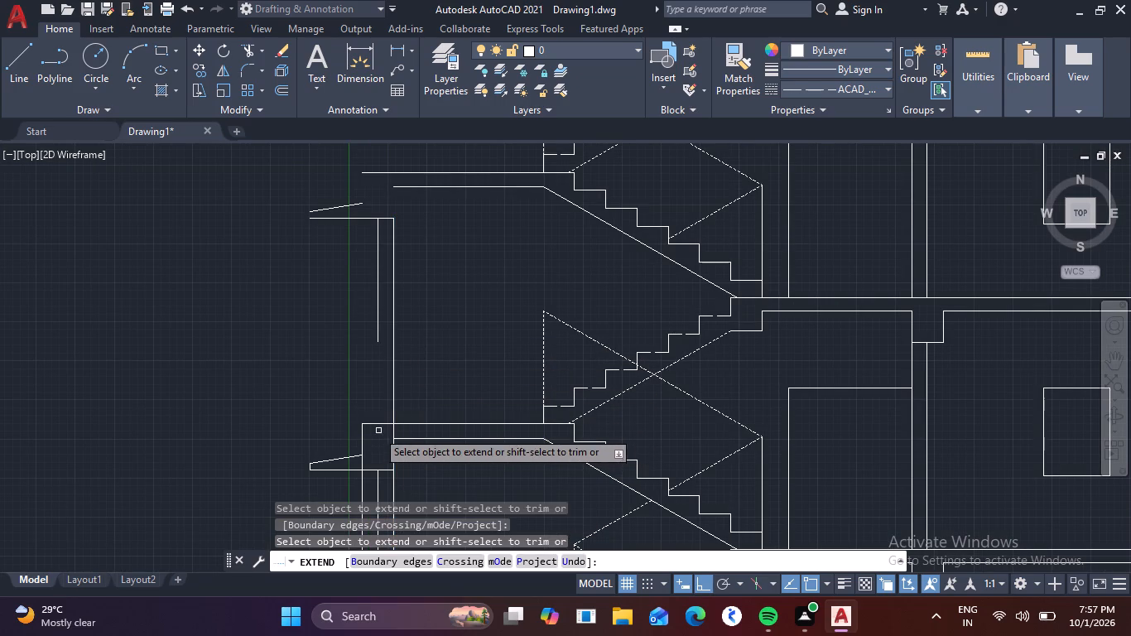
left_click(363, 439)
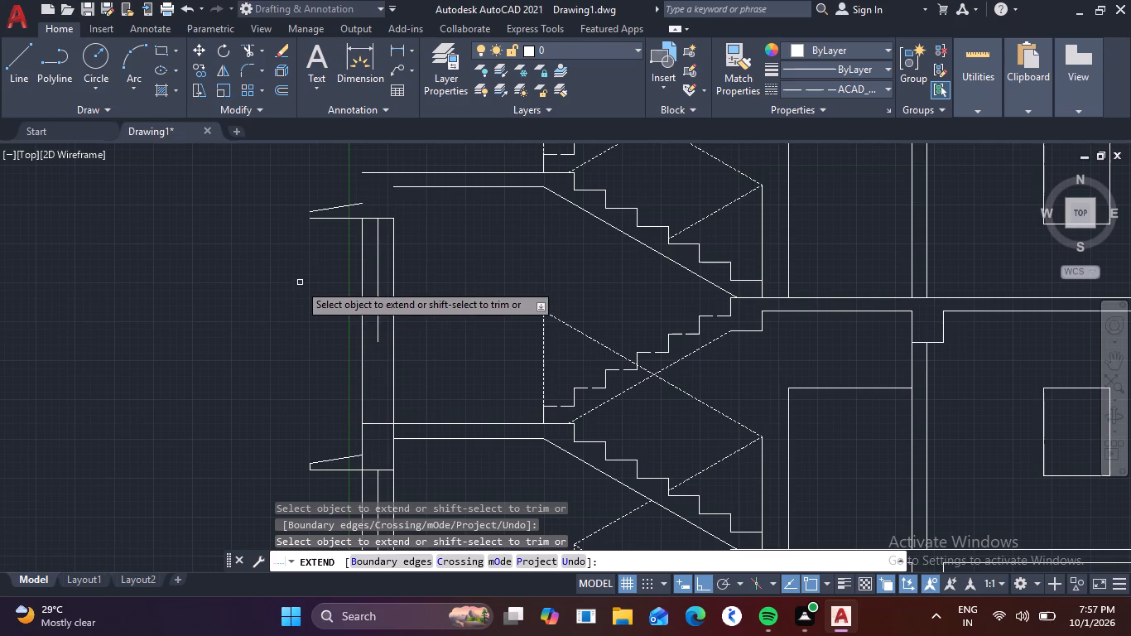
scroll(294, 308, "down", 1)
scroll(330, 344, "up", 1)
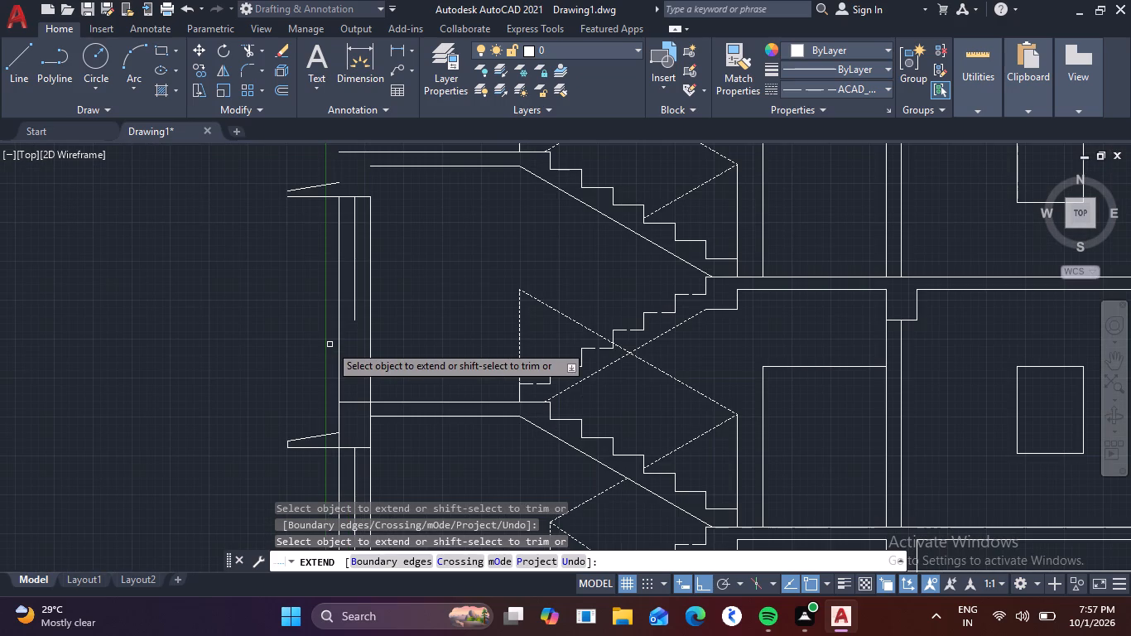
key("Escape")
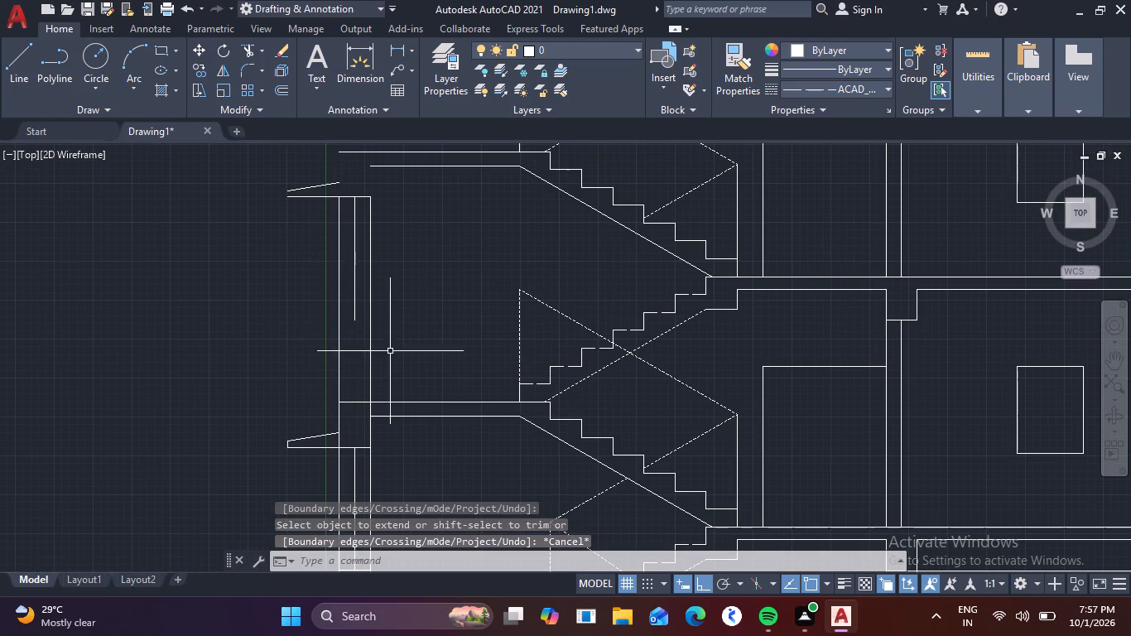
Draw a short vertical line closing the outer tip of the copied sunshade.
type("l")
key("space")
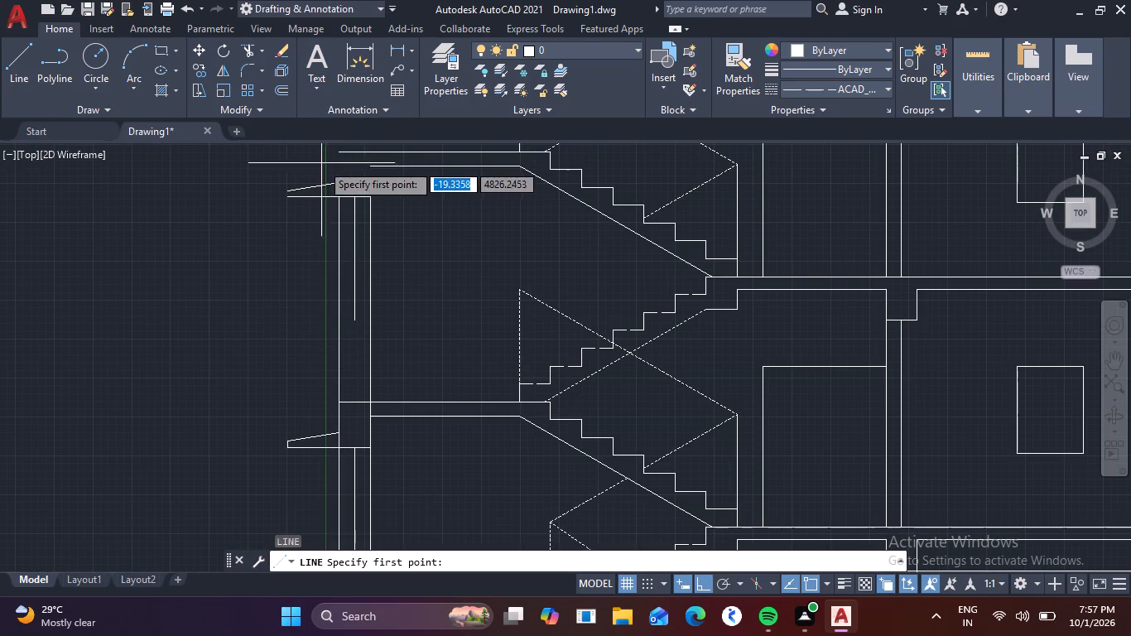
scroll(310, 160, "up", 1)
left_click(273, 209)
left_click(272, 219)
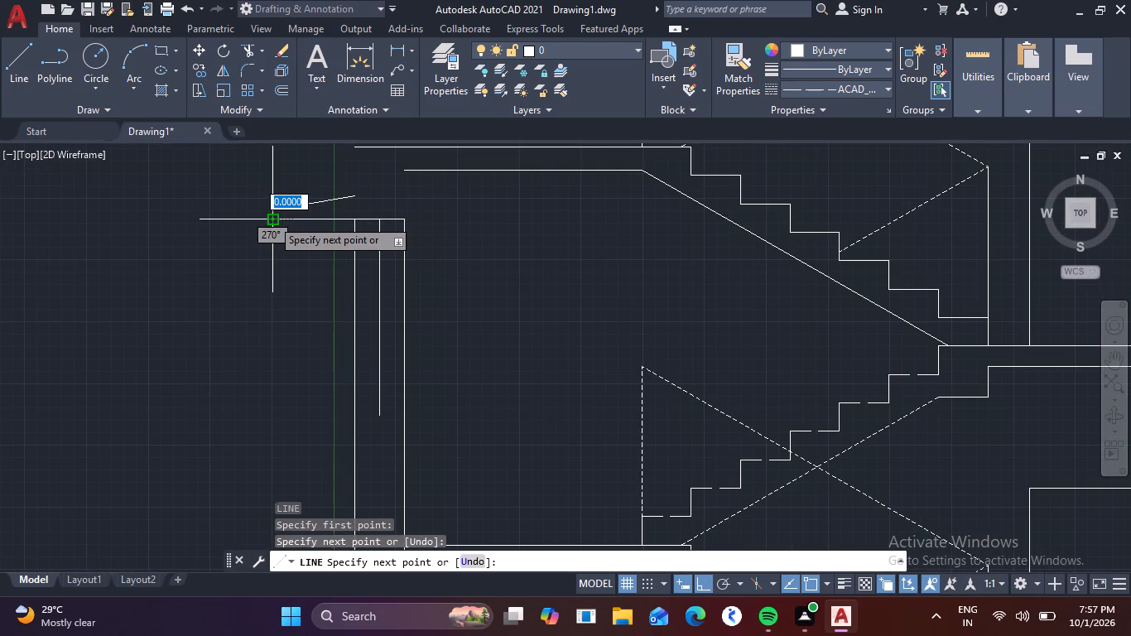
key("Escape")
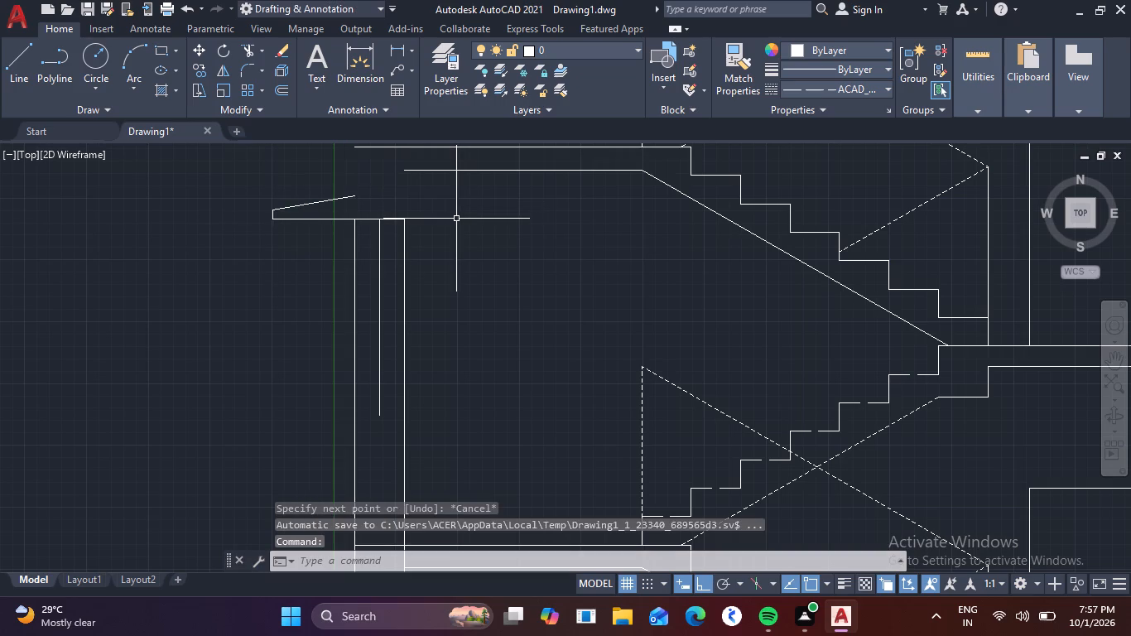
Extend the inner and outer lines of the stair-side outer wall past the copied sunshade up to the upper stair landing slab.
key("space")
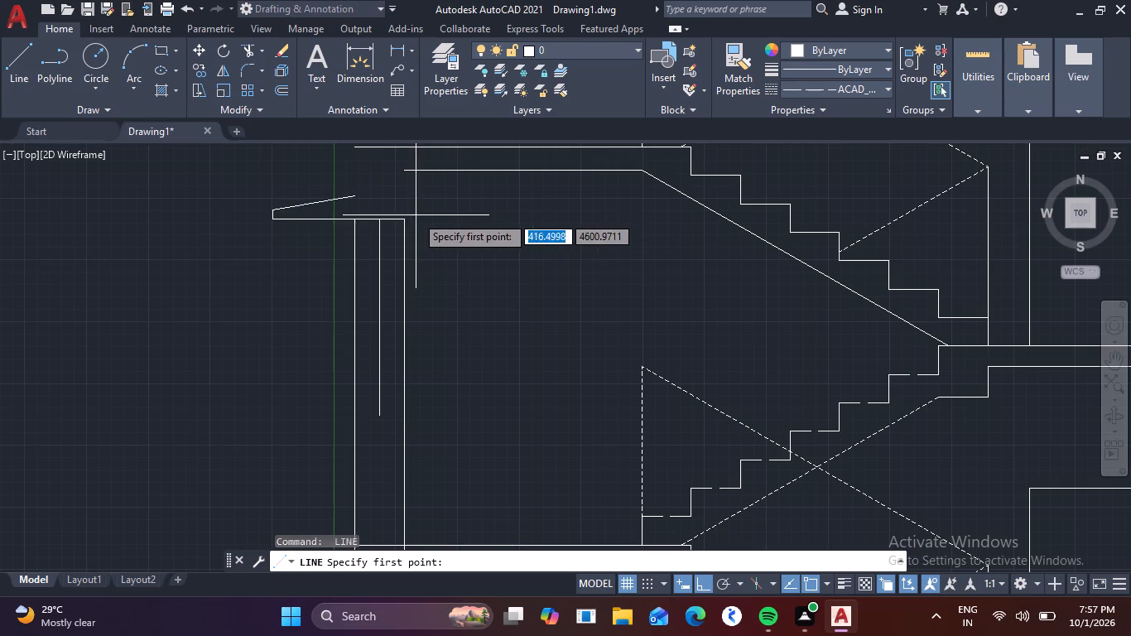
key("Escape")
key("e")
key("x")
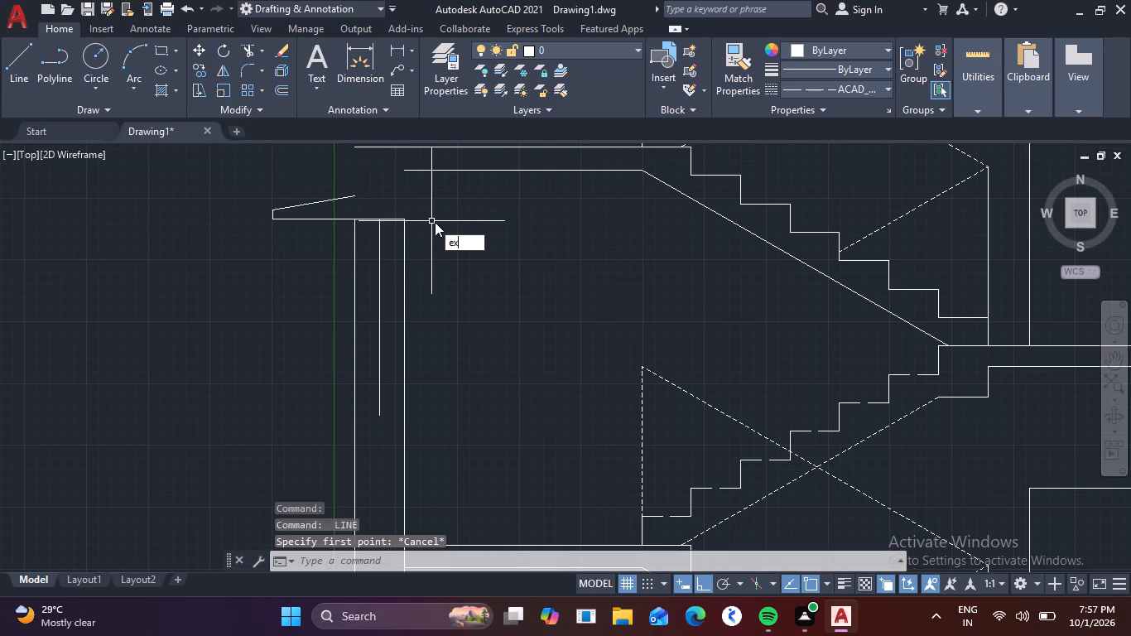
key("space")
left_click(402, 233)
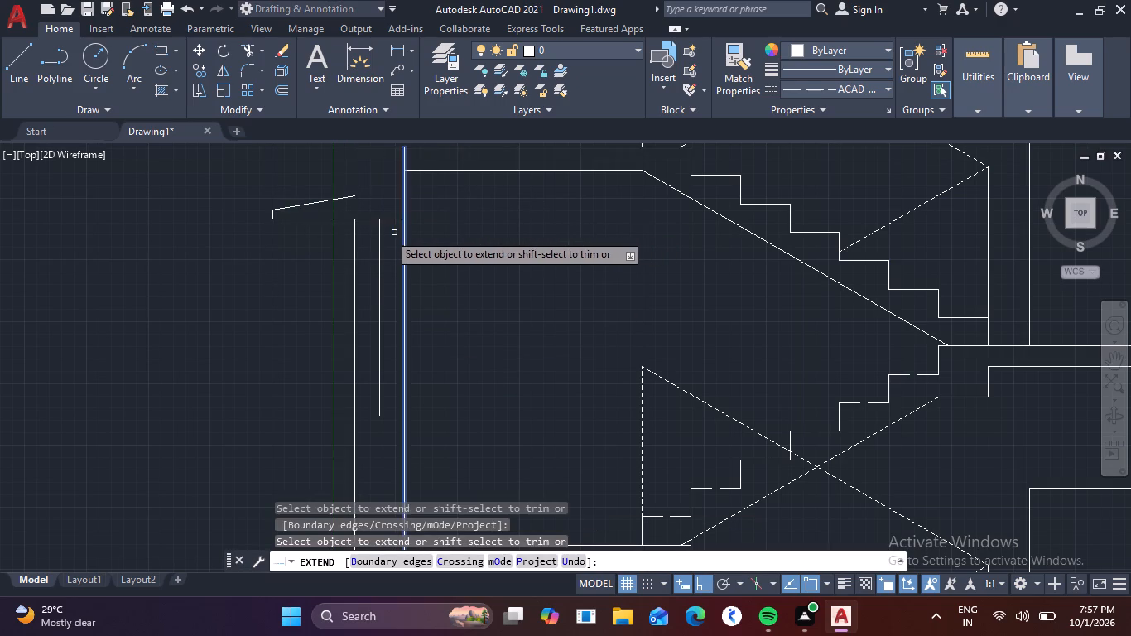
left_click(355, 234)
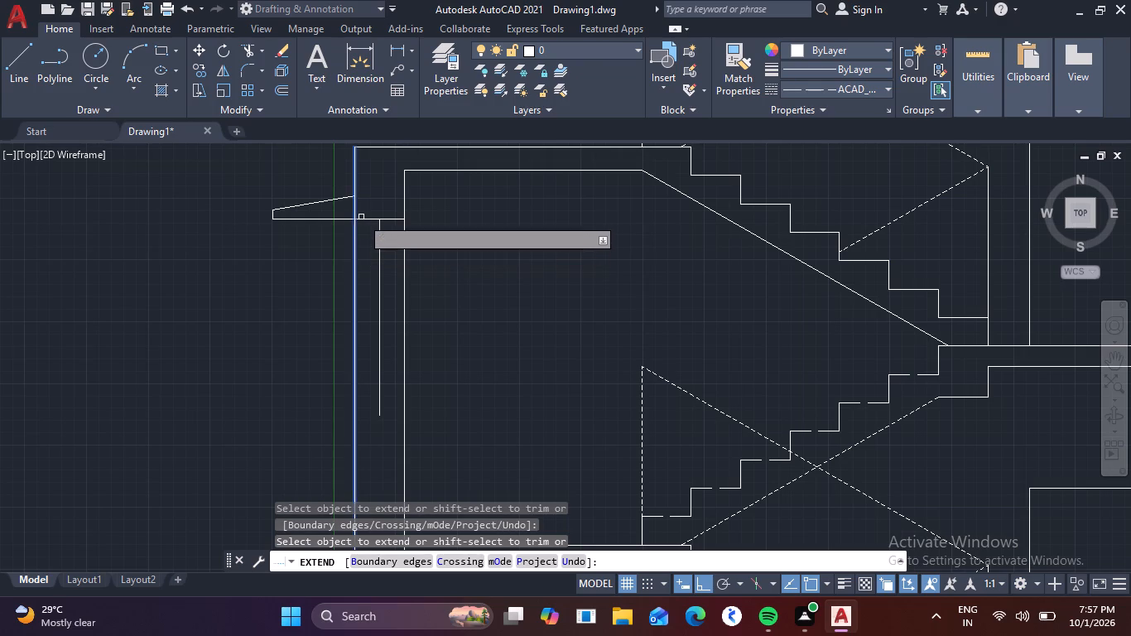
left_click(356, 209)
key("Escape")
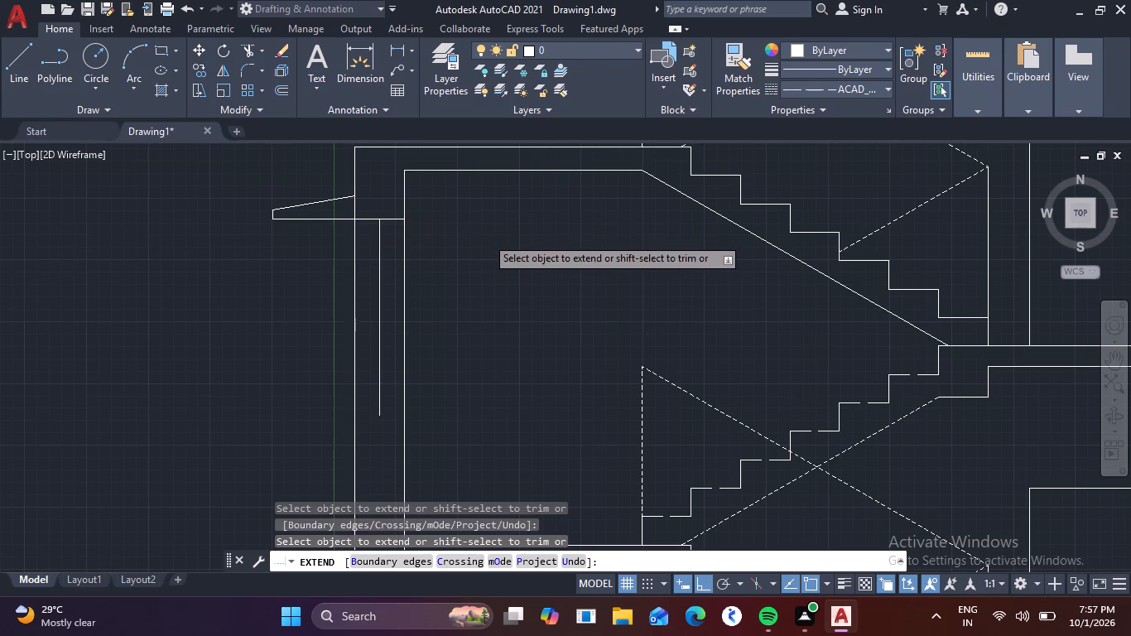
Draw a horizontal sill line 250 units long across the outer wall, level with the bottom of the upper window line.
key("l")
key("space")
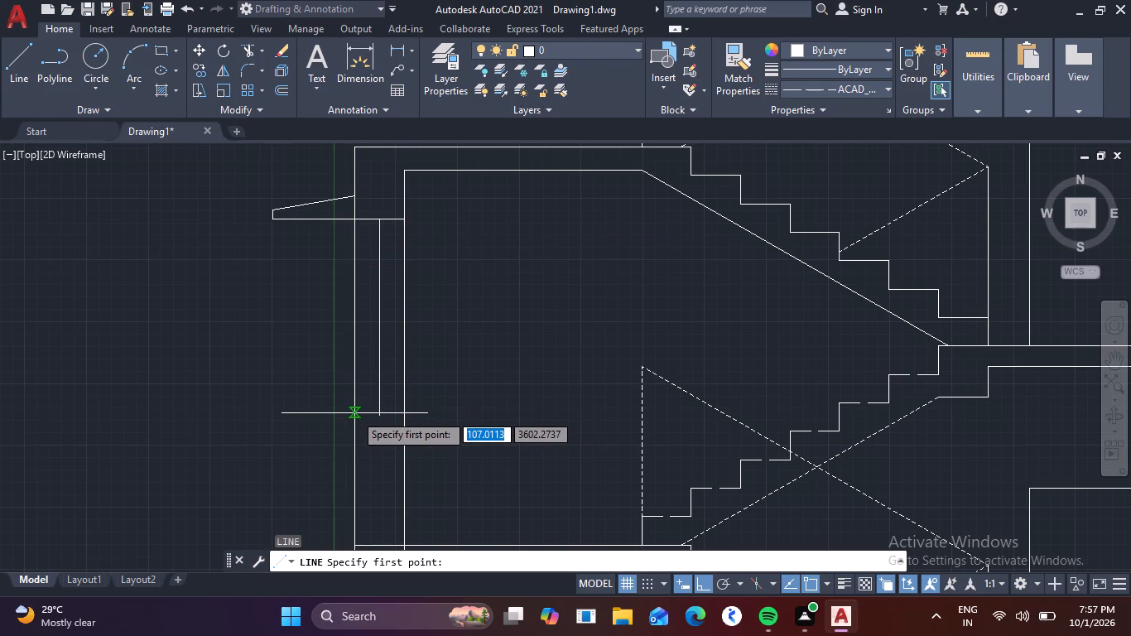
left_click(406, 417)
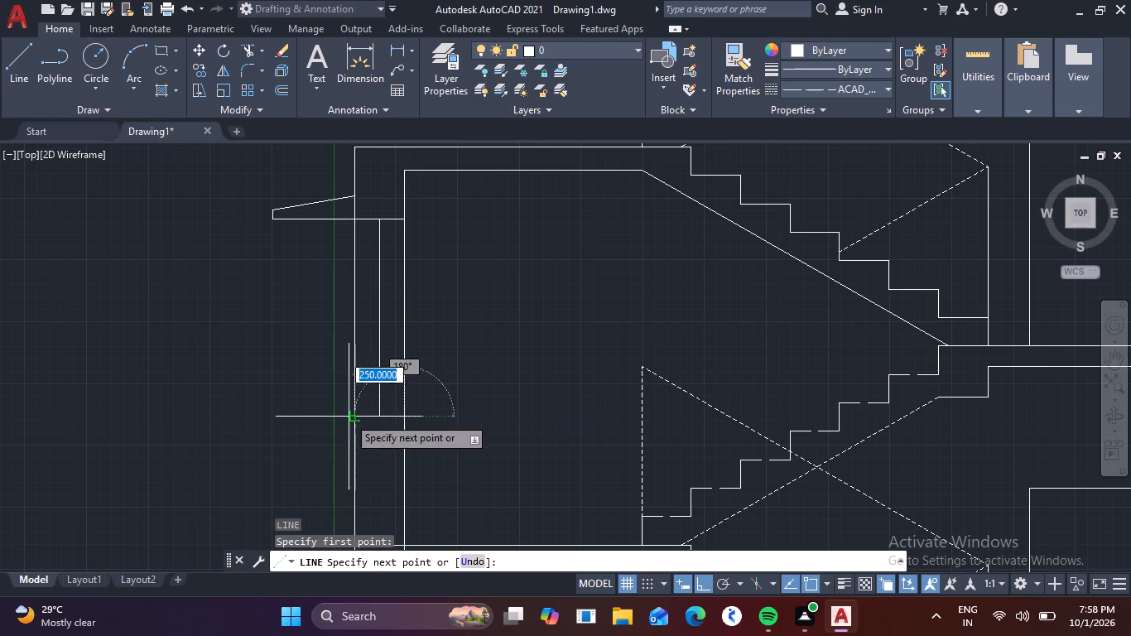
left_click(357, 416)
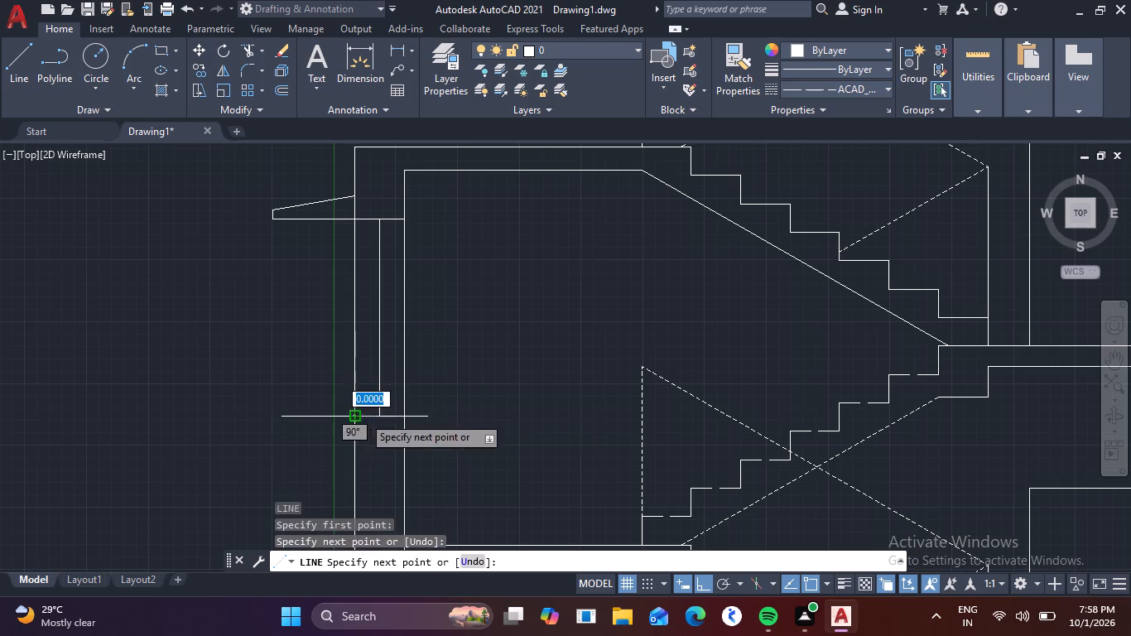
scroll(389, 414, "up", 4)
key("Escape")
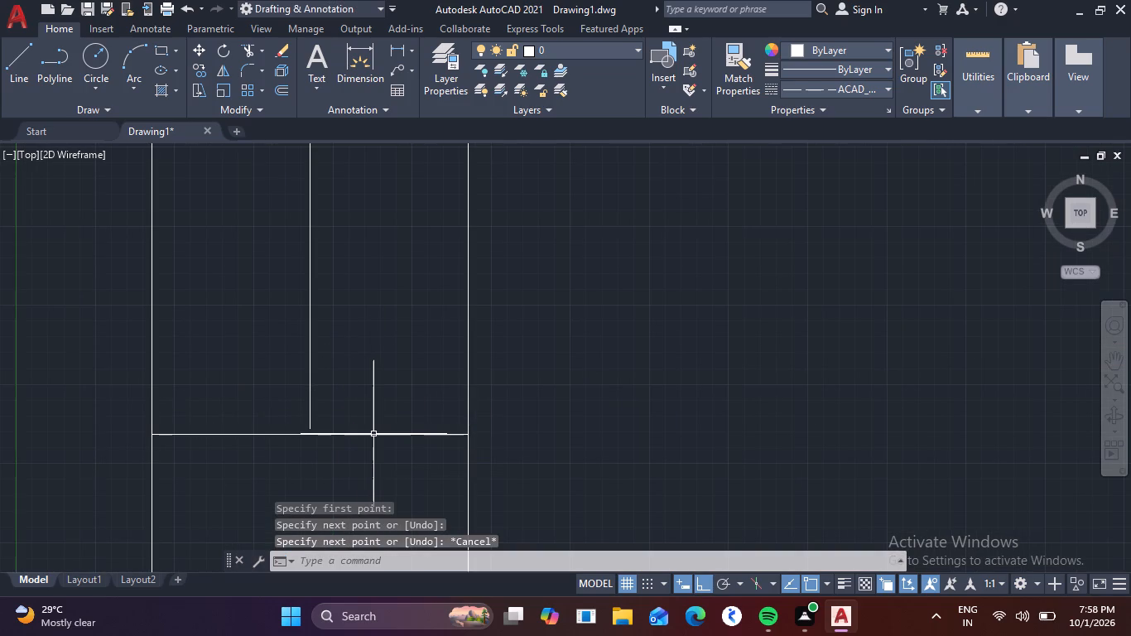
Extend the middle window line in the outer wall down to the new sill line.
type("ex")
key("space")
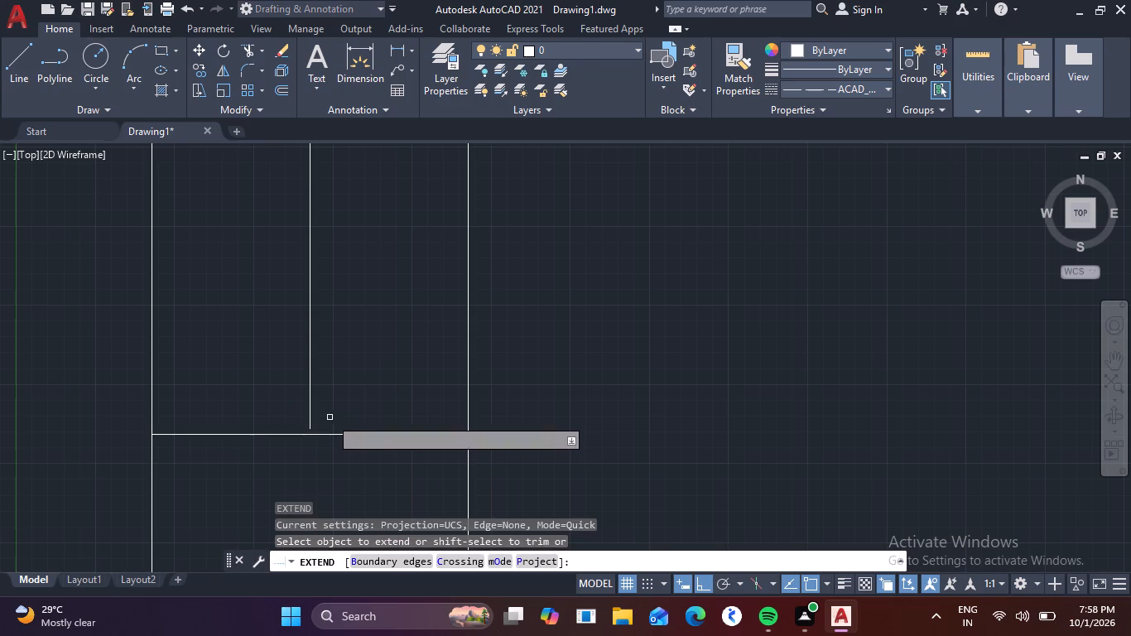
left_click(308, 422)
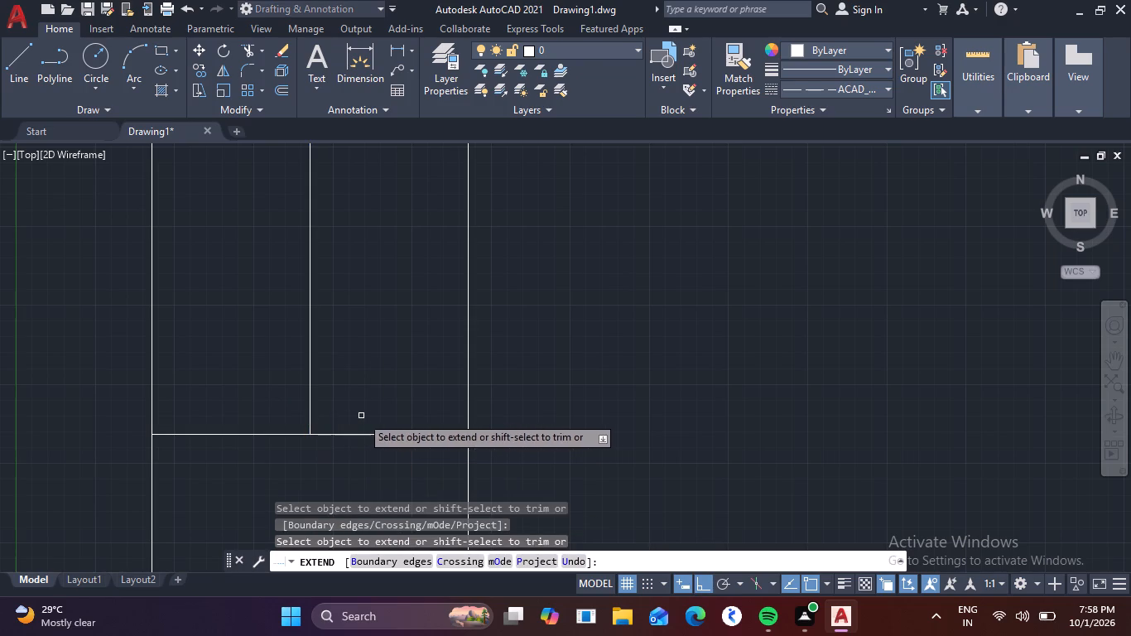
key("Escape")
Draw a HIDDEN-linetype handrail line from the top of the middle storey's railing post up to the handrail end on the flight above.
scroll(361, 412, "down", 5)
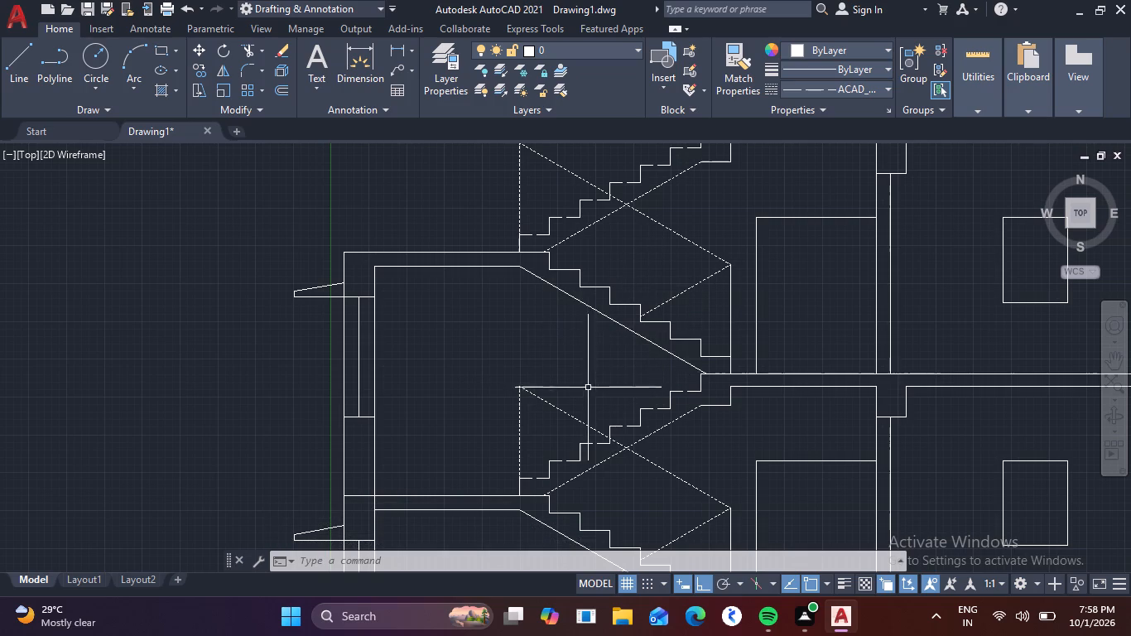
scroll(617, 366, "down", 1)
middle_click_drag(623, 361, 604, 245)
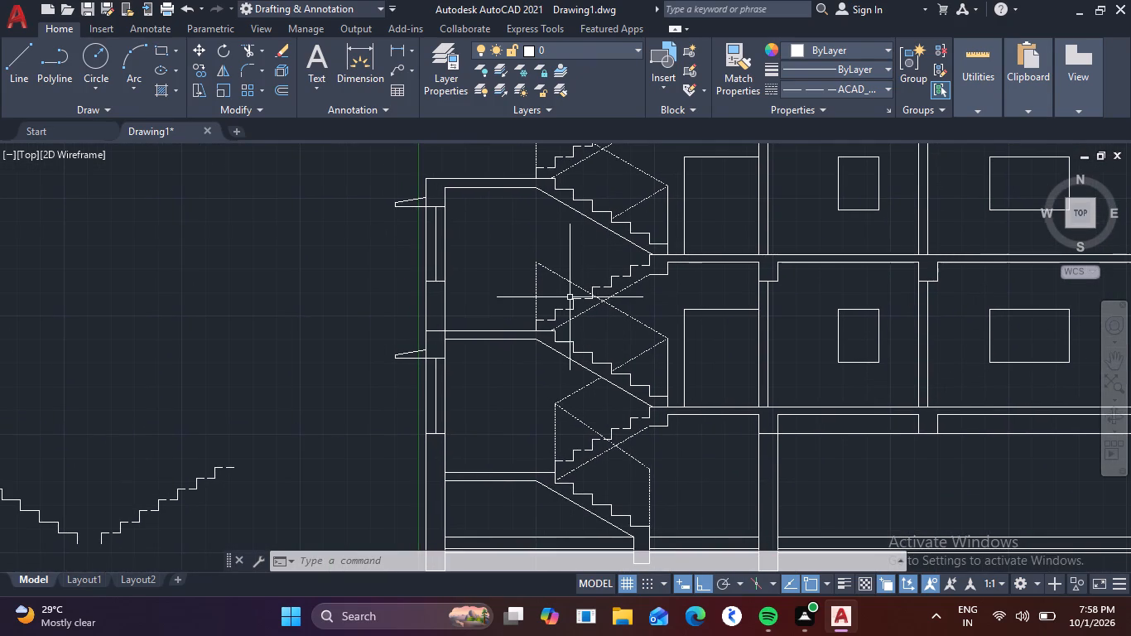
key("l")
key("space")
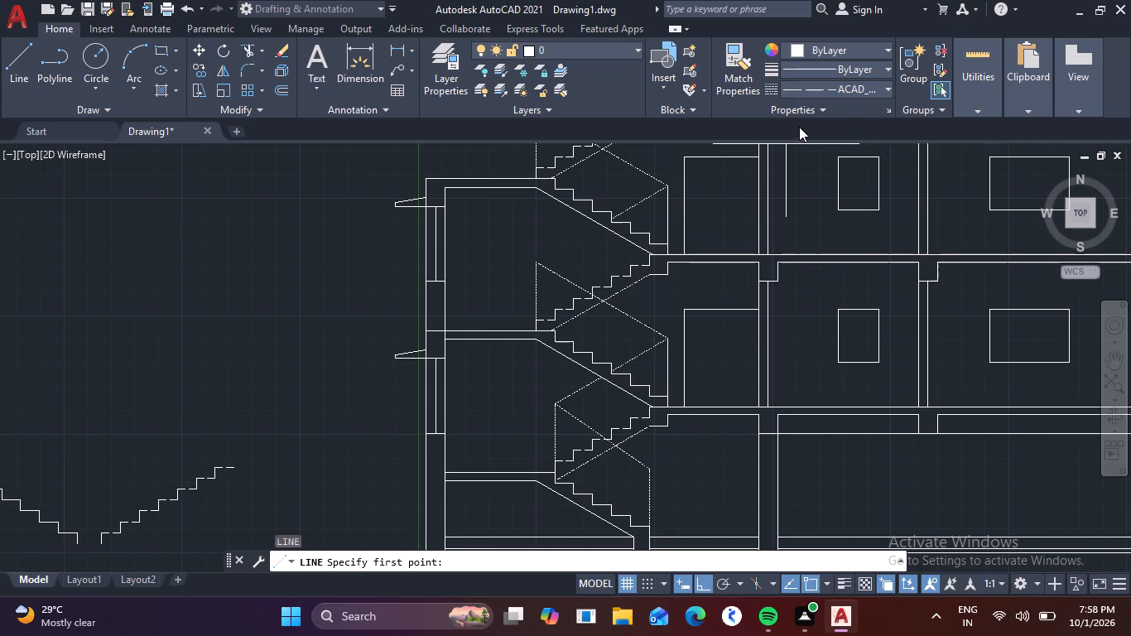
left_click(881, 85)
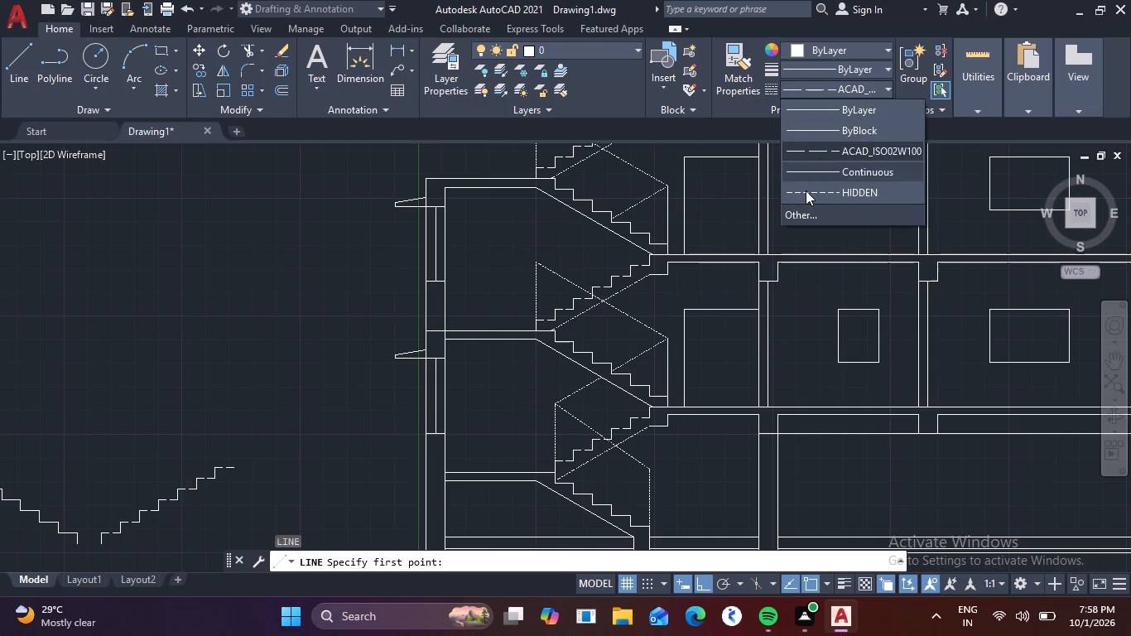
left_click(806, 190)
scroll(559, 288, "up", 2)
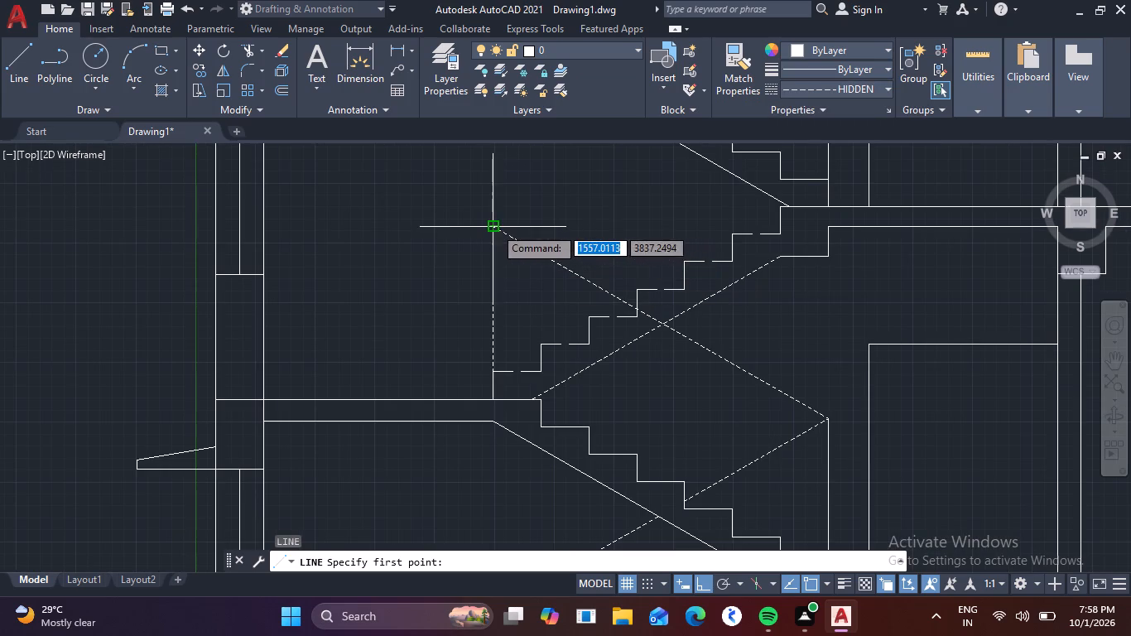
left_click(494, 227)
middle_click_drag(618, 179, 508, 340)
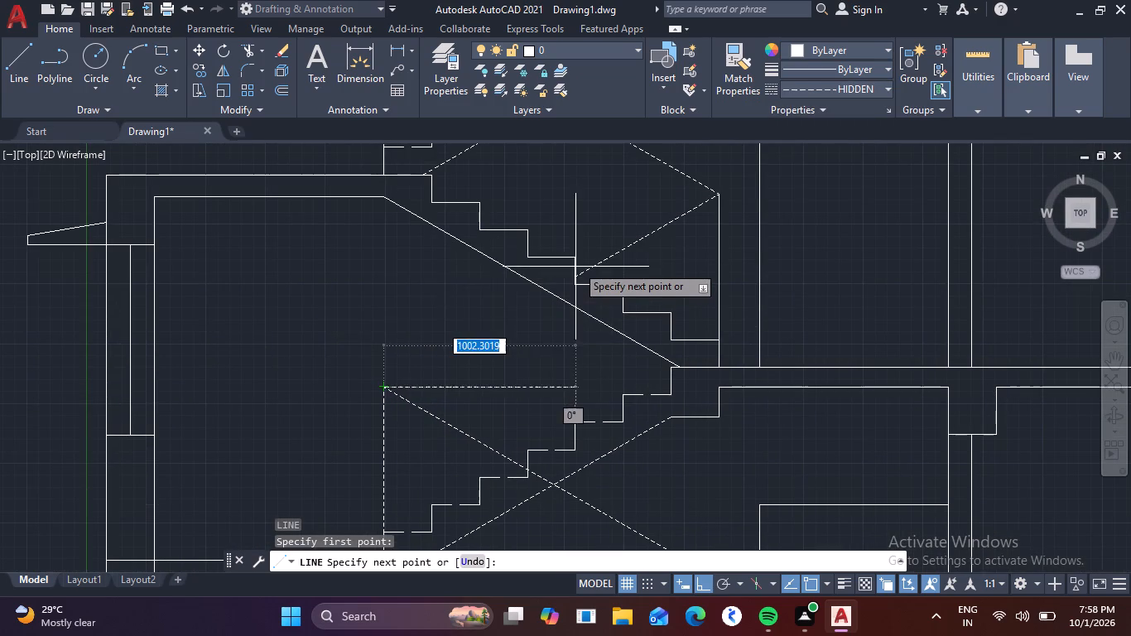
left_click(575, 279)
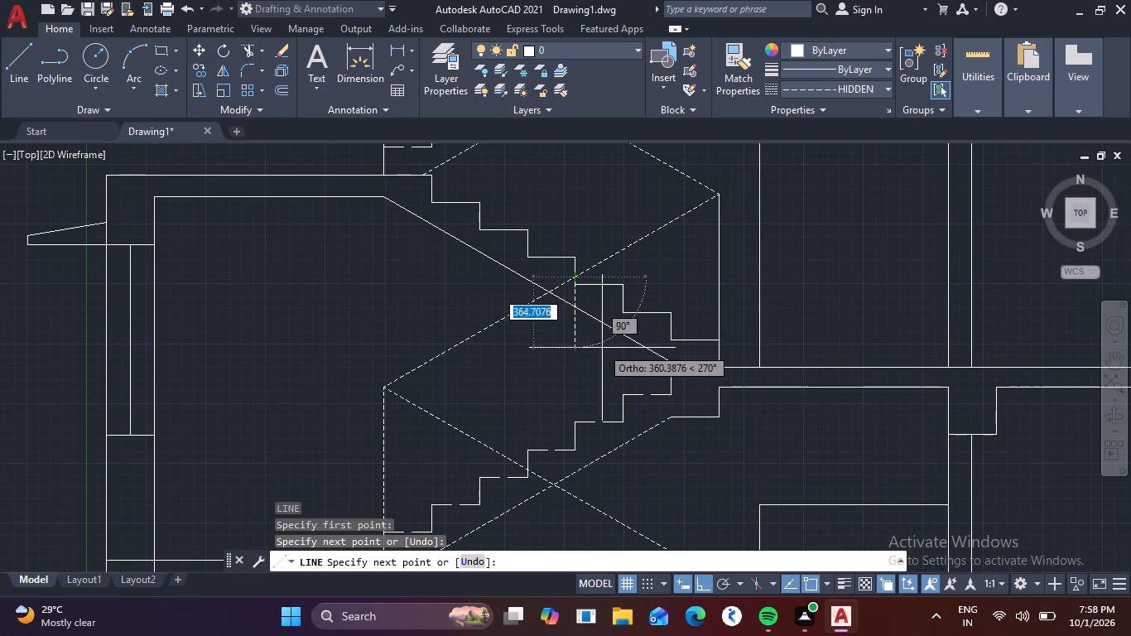
key("Escape")
Trim the part of the new handrail line that crosses the stair flight between its sloping soffit and the steps.
key("t")
key("r")
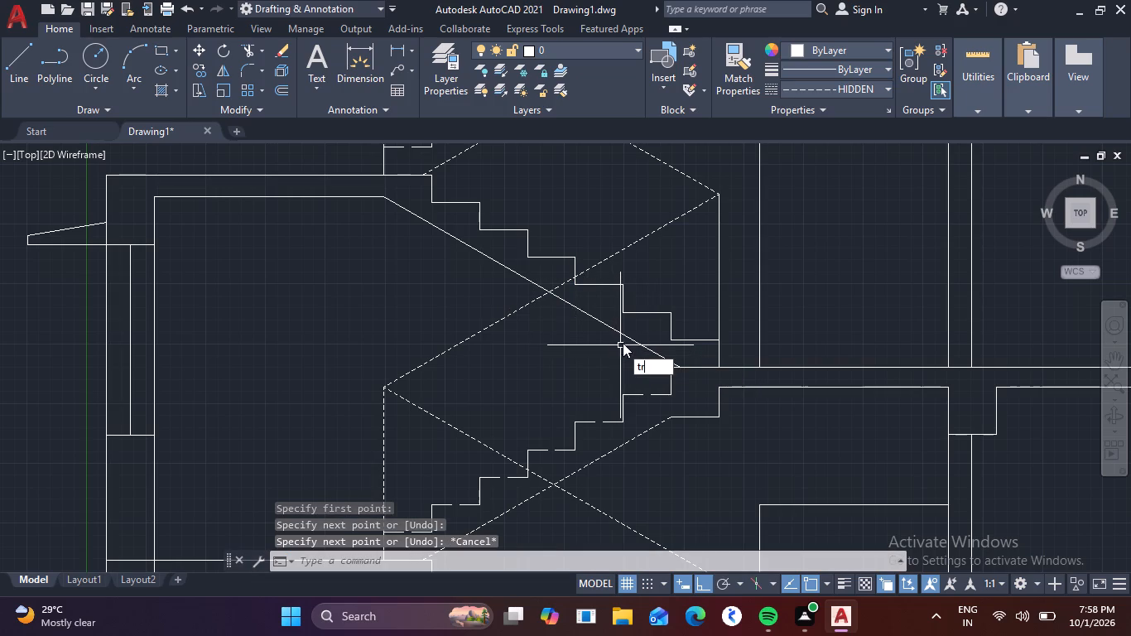
key("space")
left_click(562, 286)
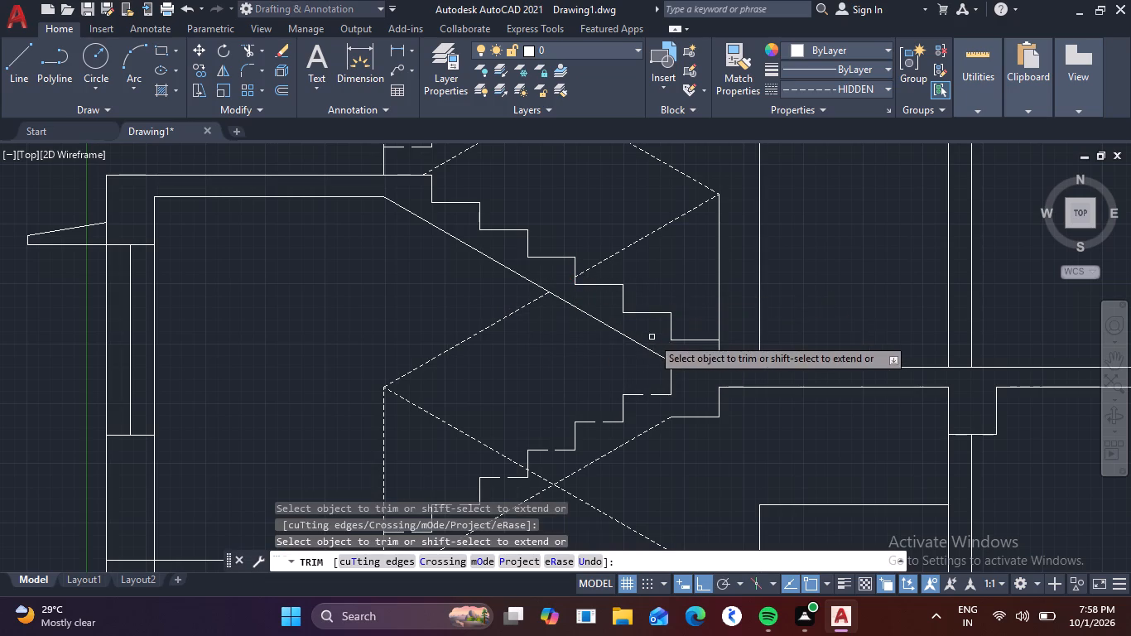
key("Escape")
Fillet the corner between the two dashed handrail lines at the room-side end of the top storey's stair with radius 5.
scroll(631, 309, "down", 3)
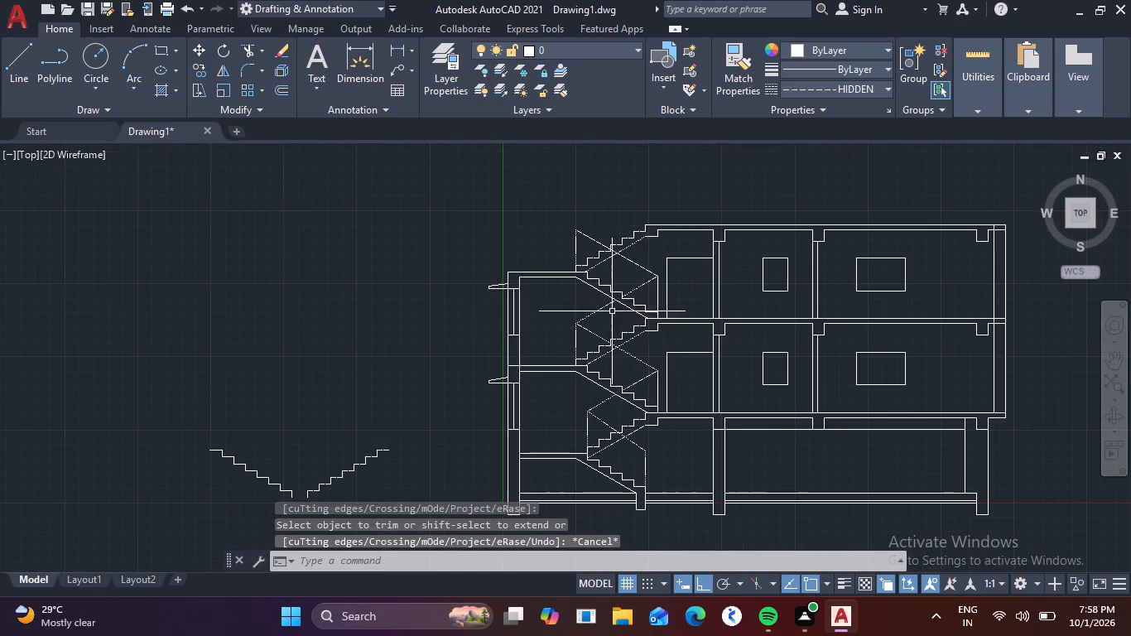
scroll(625, 296, "up", 3)
key("f")
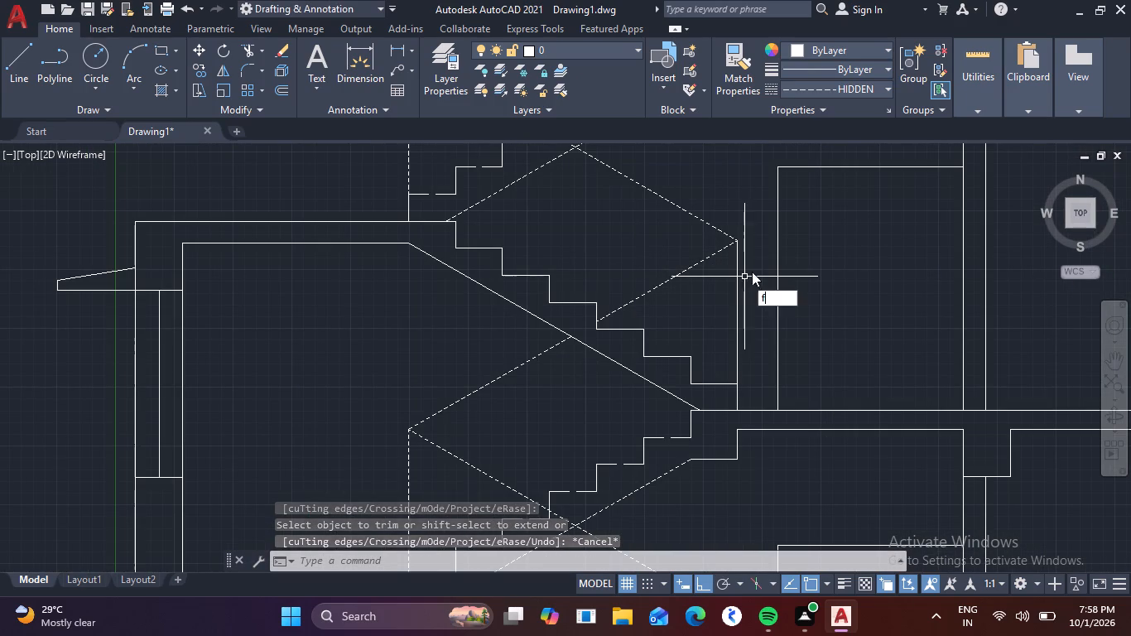
key("space")
middle_click_drag(694, 185, 711, 328)
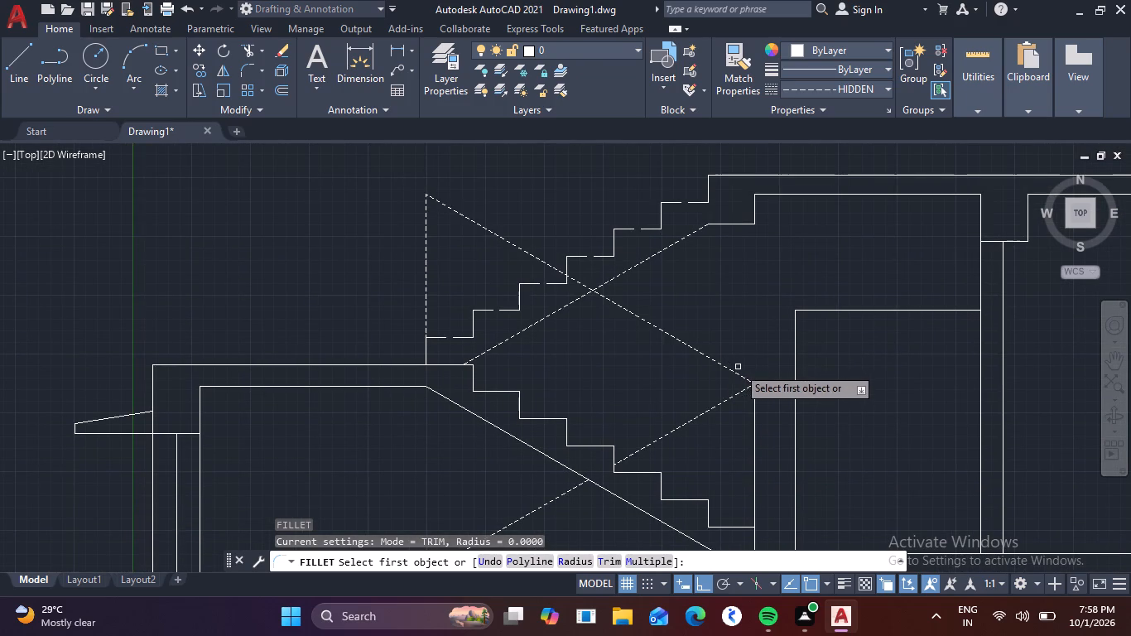
left_click(577, 558)
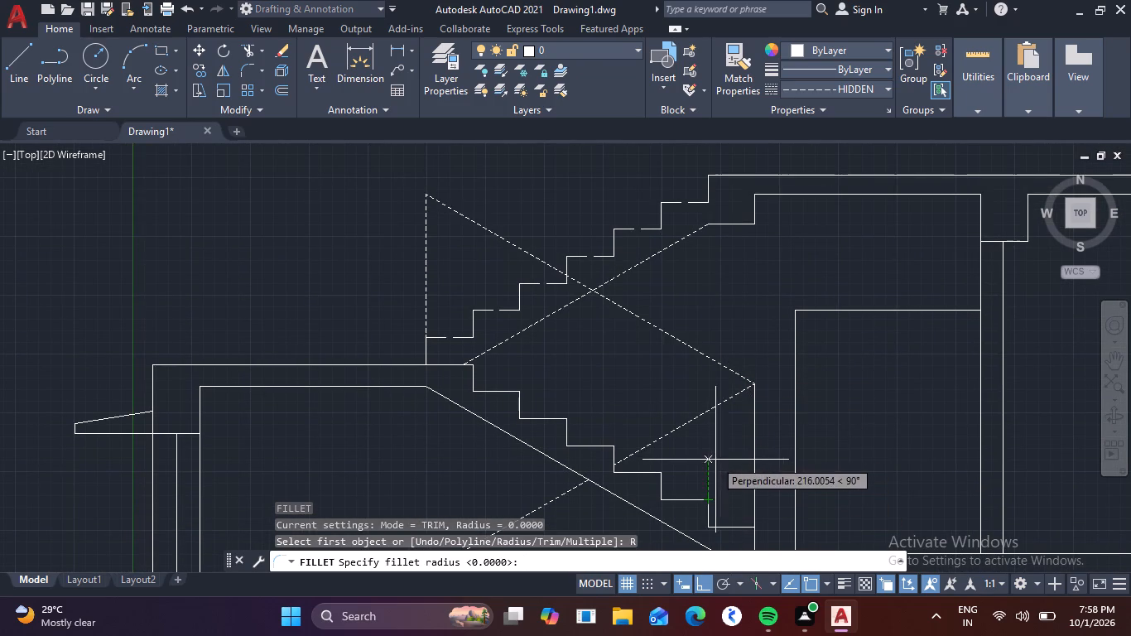
key("5")
key("space")
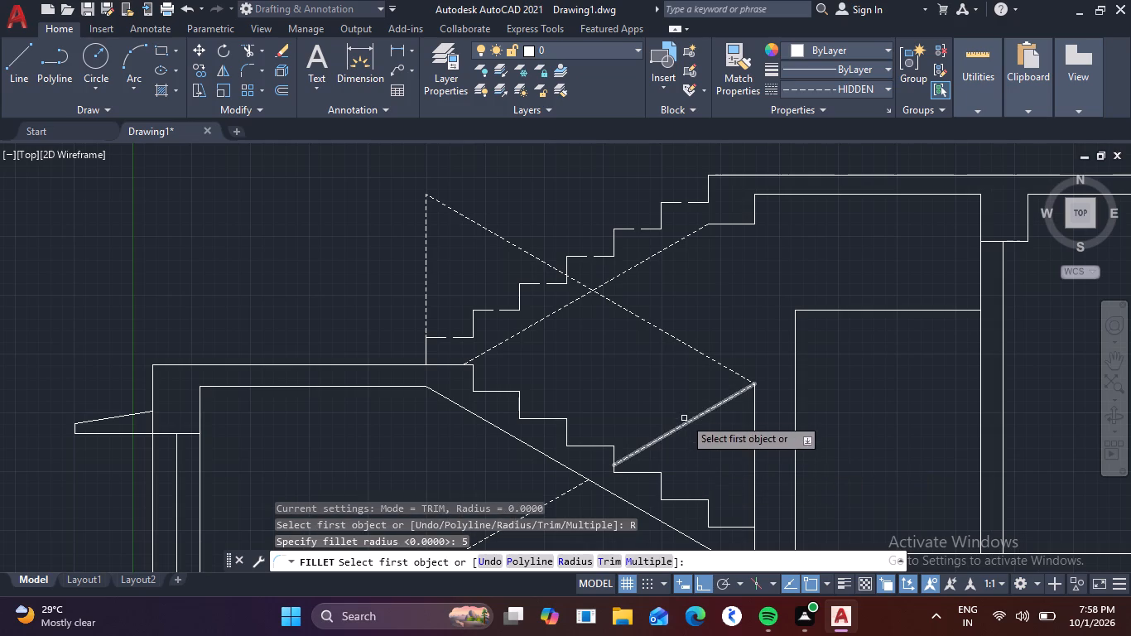
left_click(738, 373)
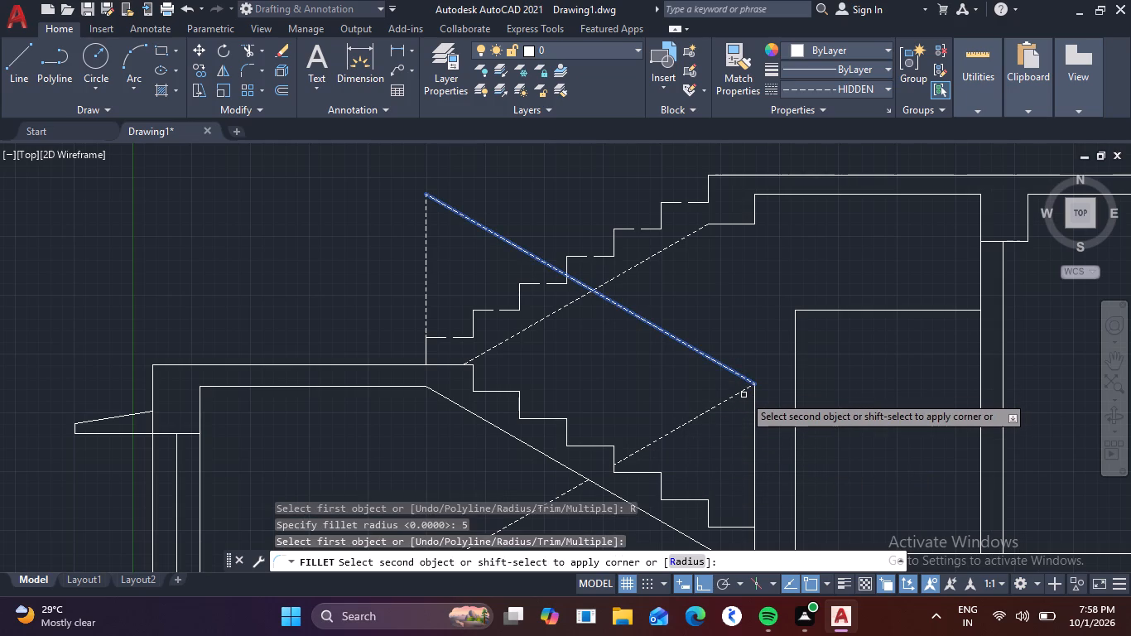
left_click(741, 393)
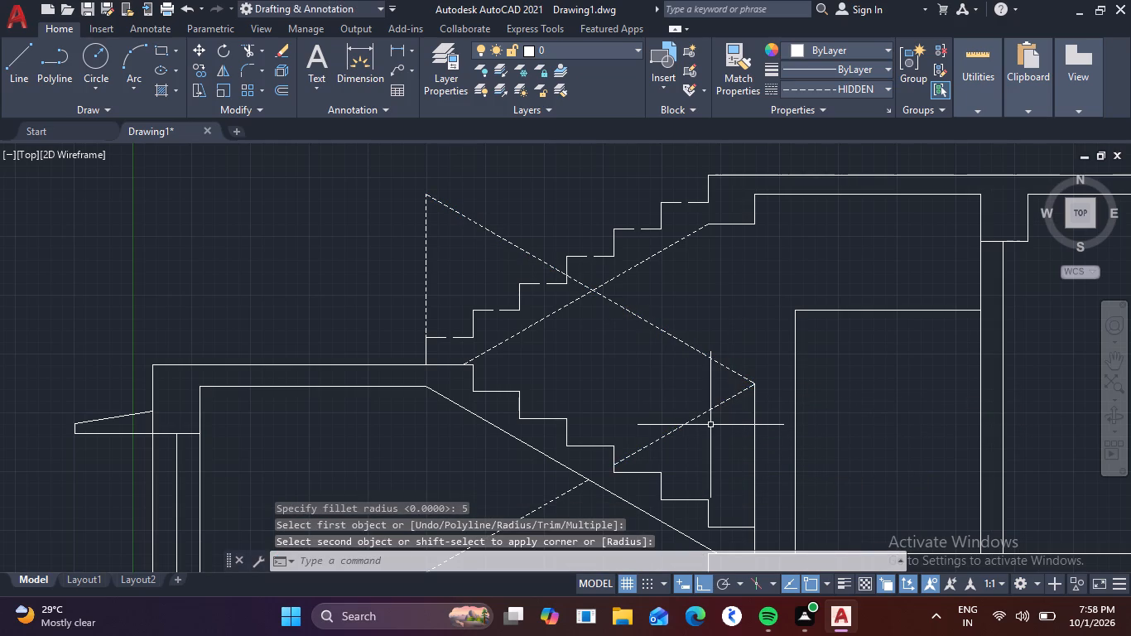
Fillet the corner between the new handrail line and the descending handrail at the middle storey's railing post with radius 5.
scroll(695, 383, "down", 1)
middle_click_drag(693, 384, 763, 291)
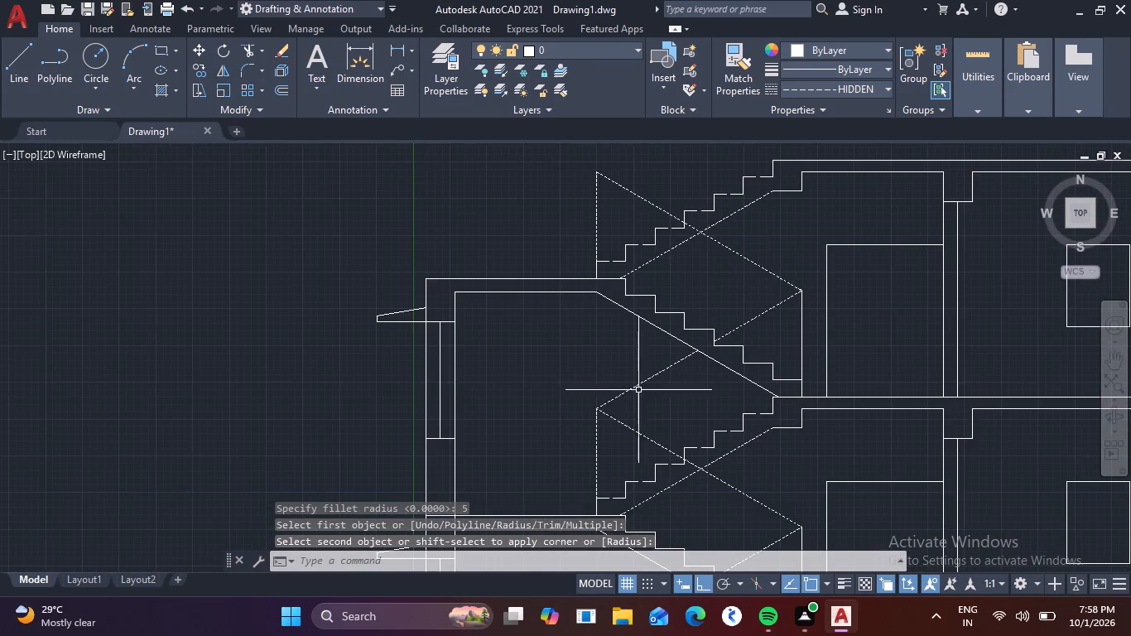
scroll(633, 398, "up", 3)
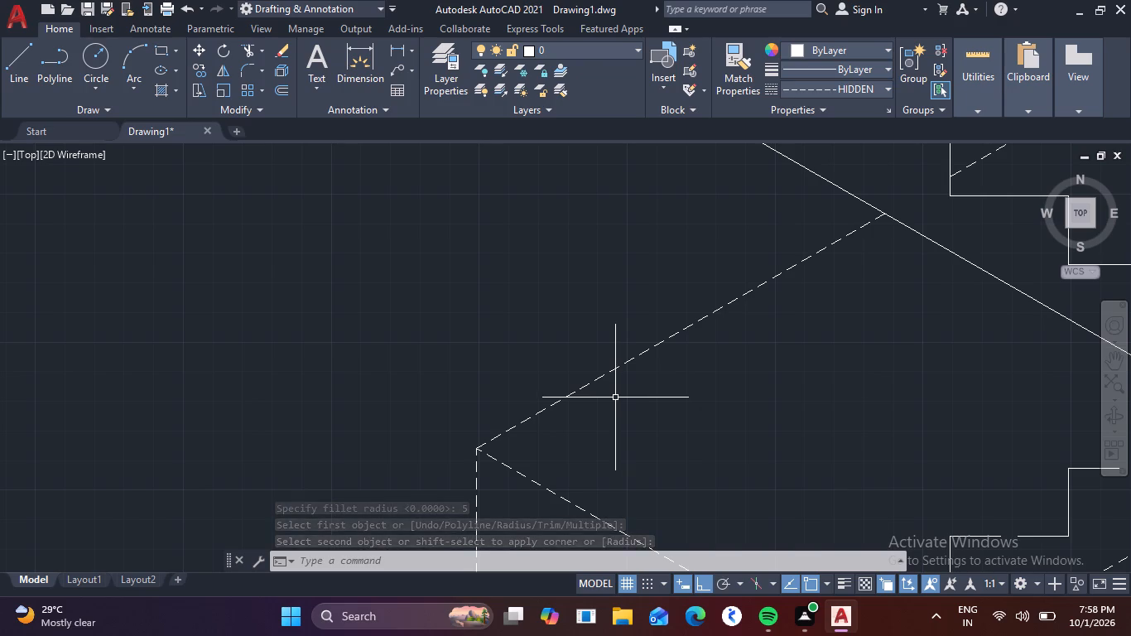
key("space")
left_click(561, 402)
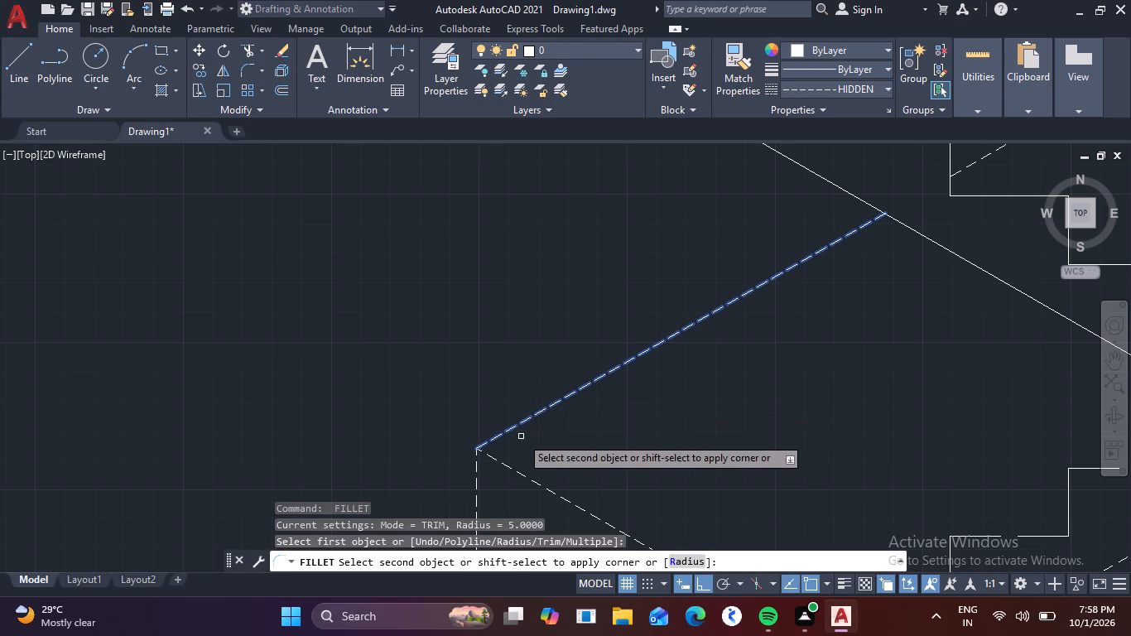
left_click(502, 465)
Fillet the corner between the two dashed handrail lines at the room-side end of the middle storey's stair with radius 5.
scroll(612, 427, "down", 1)
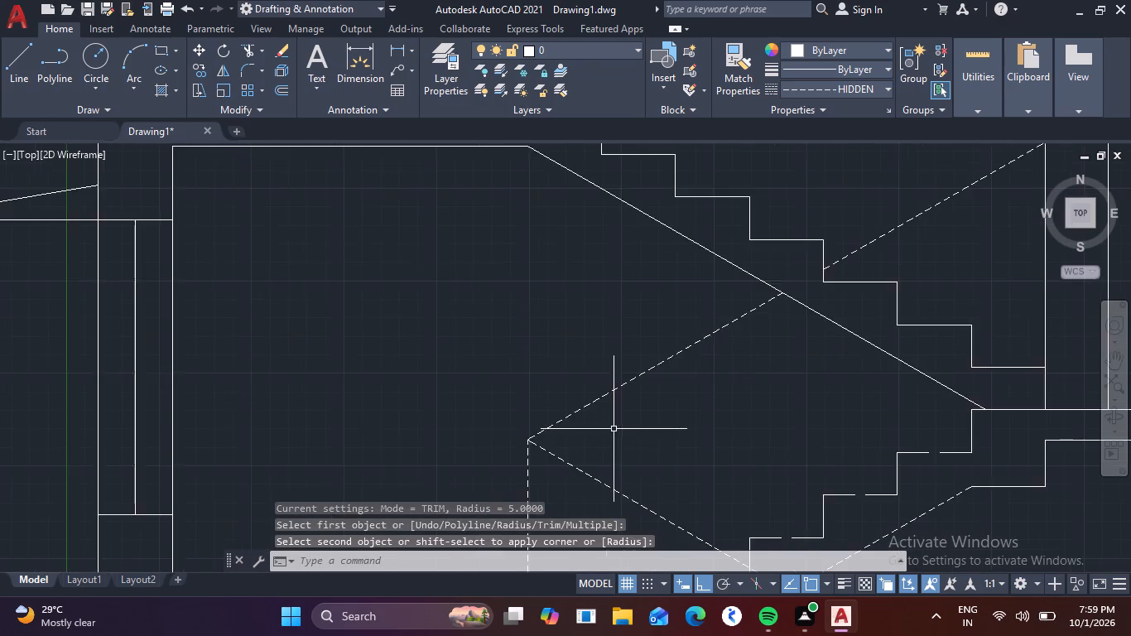
scroll(614, 430, "down", 1)
middle_click_drag(639, 424, 533, 515)
scroll(781, 351, "up", 2)
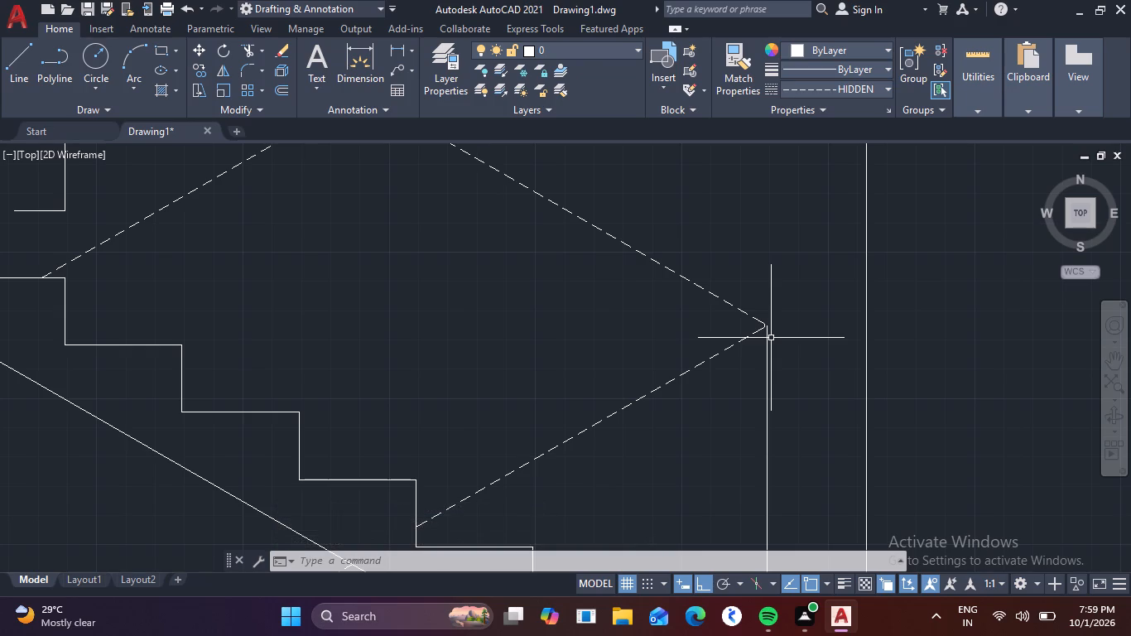
scroll(607, 355, "down", 2)
middle_click_drag(625, 409, 600, 335)
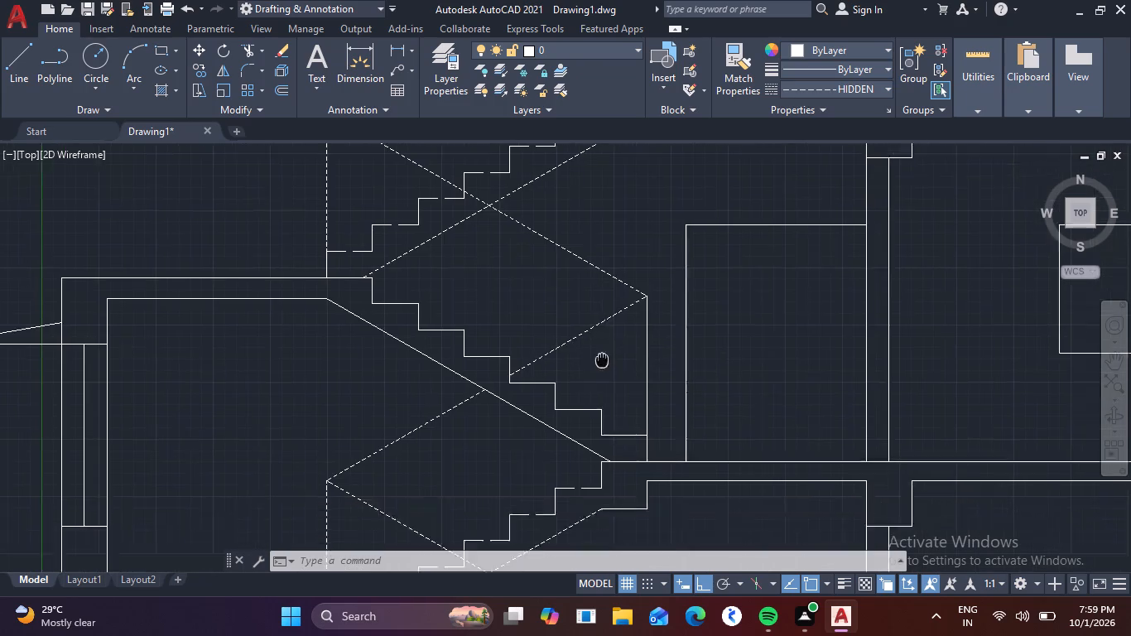
middle_click_drag(600, 335, 606, 202)
middle_click_drag(583, 403, 584, 218)
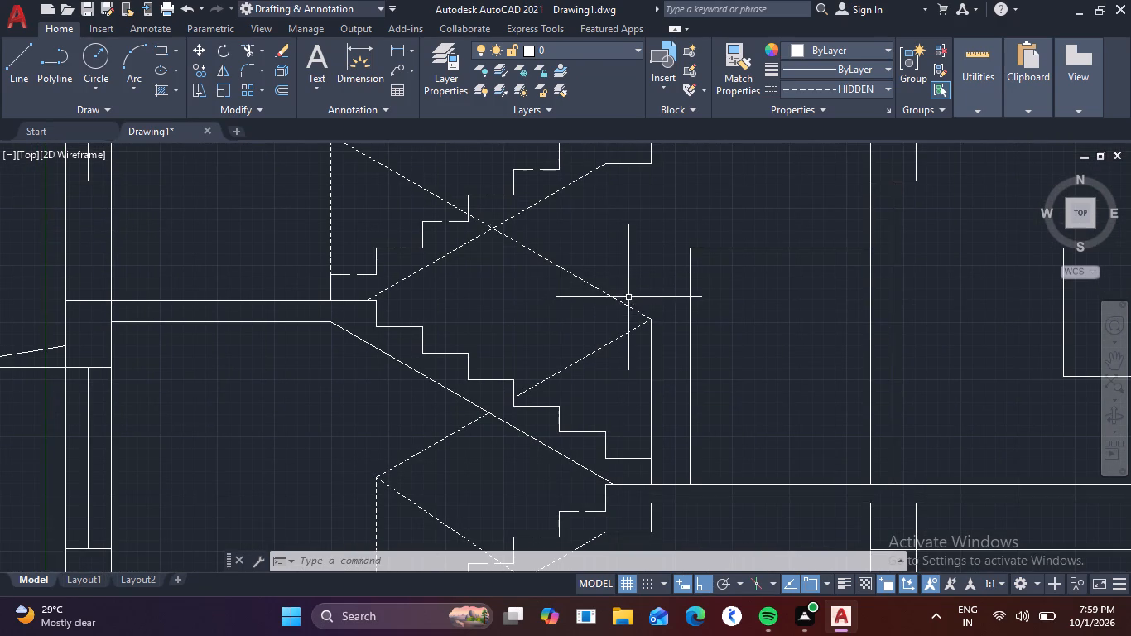
key("space")
left_click(653, 559)
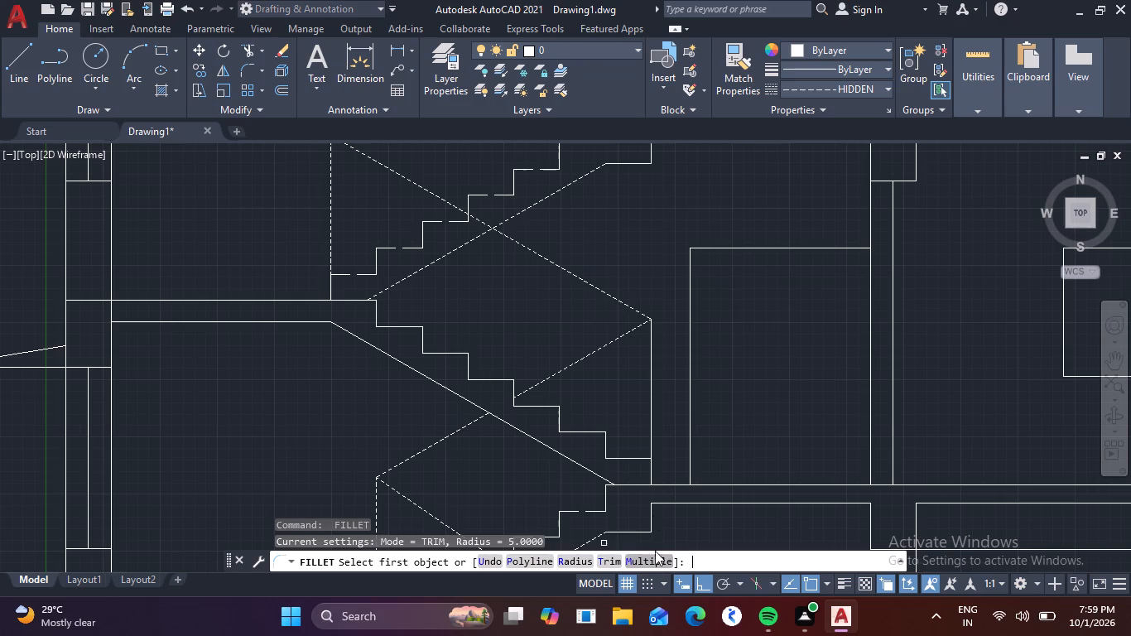
left_click(631, 312)
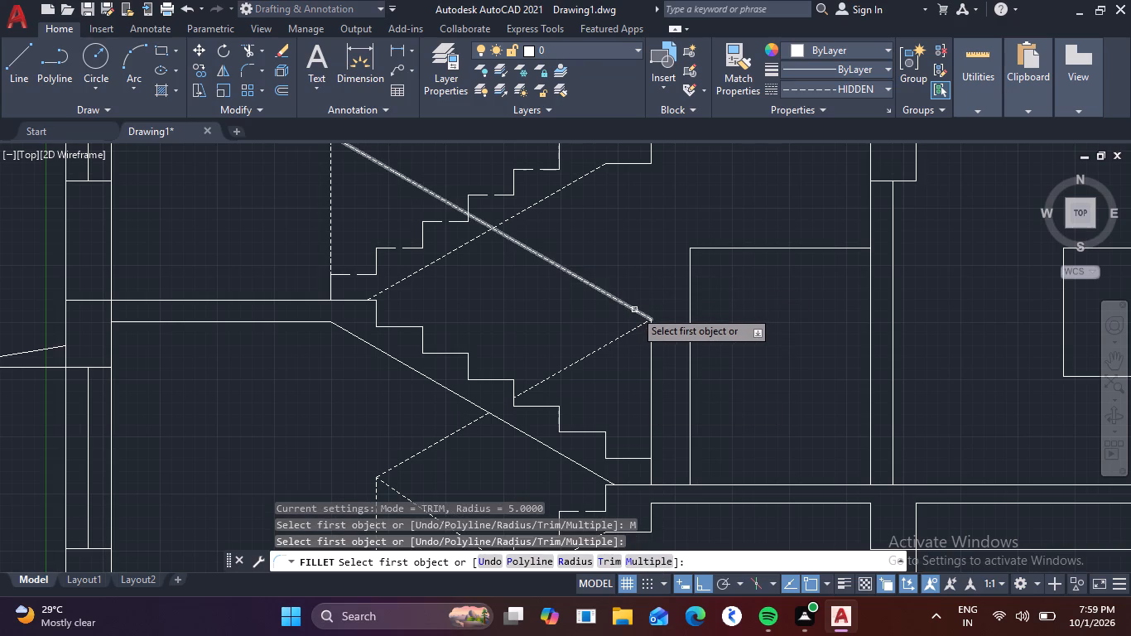
left_click(634, 310)
left_click(638, 332)
left_click(638, 327)
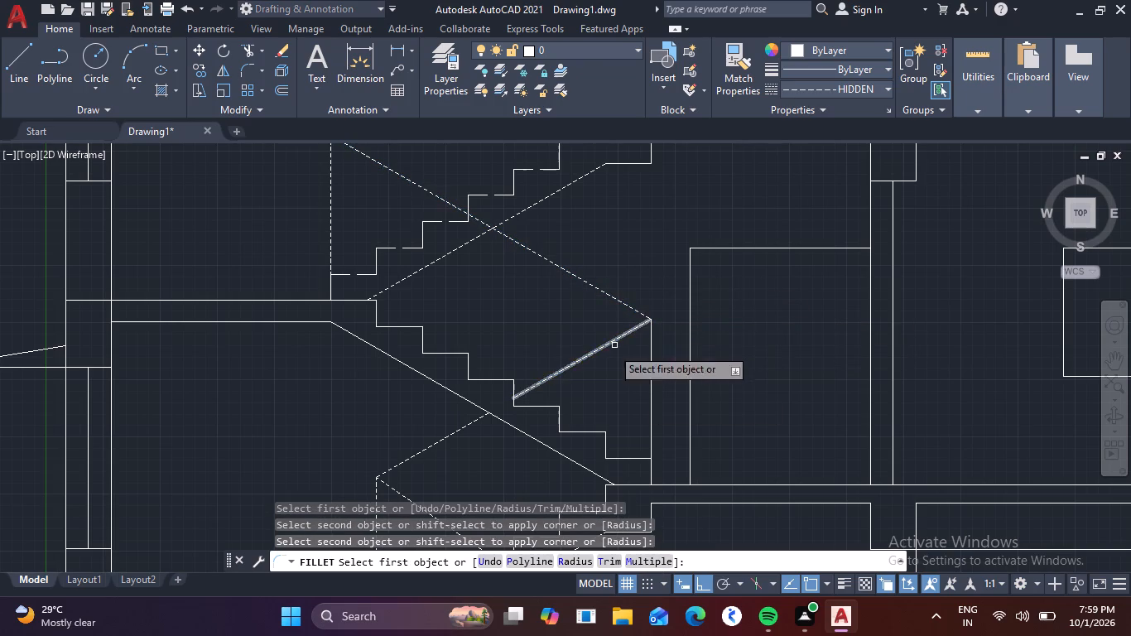
Fillet the lowest storey's dashed handrail corners, at the landing-side railing post and at the room-side post, with radius 5.
middle_click_drag(557, 388, 657, 253)
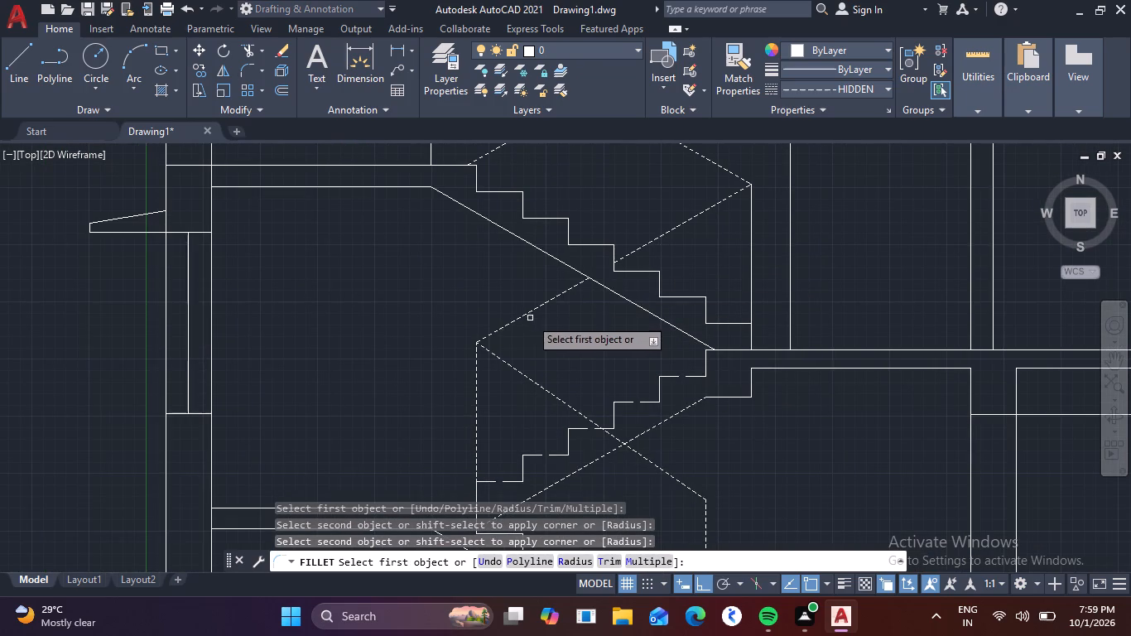
left_click(520, 315)
left_click(502, 357)
middle_click_drag(633, 357, 575, 224)
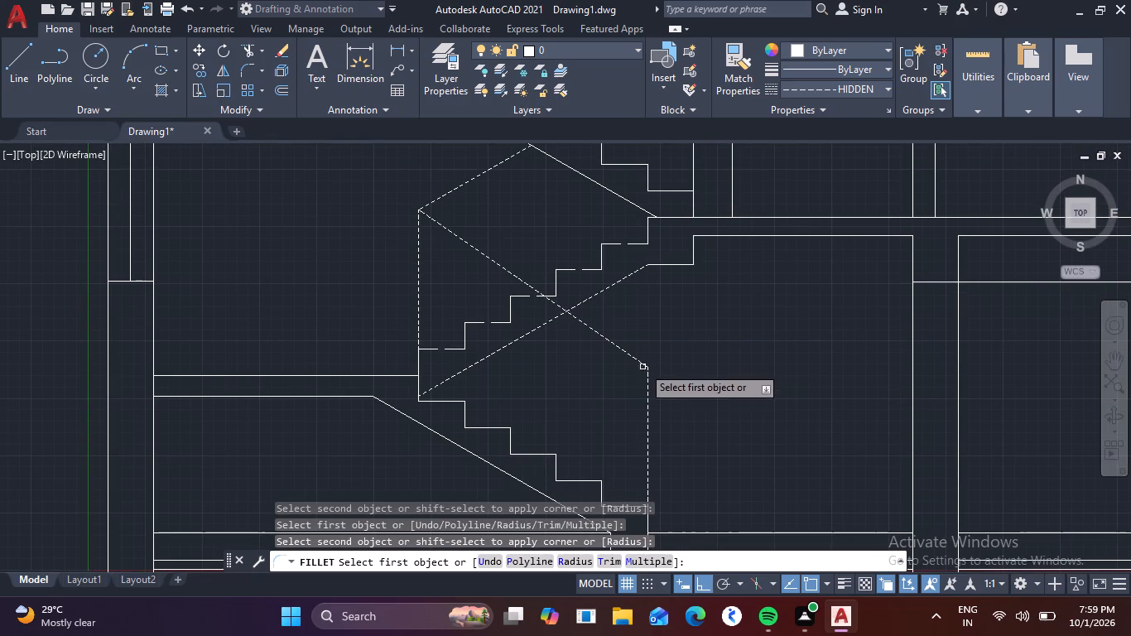
left_click(638, 361)
left_click(648, 382)
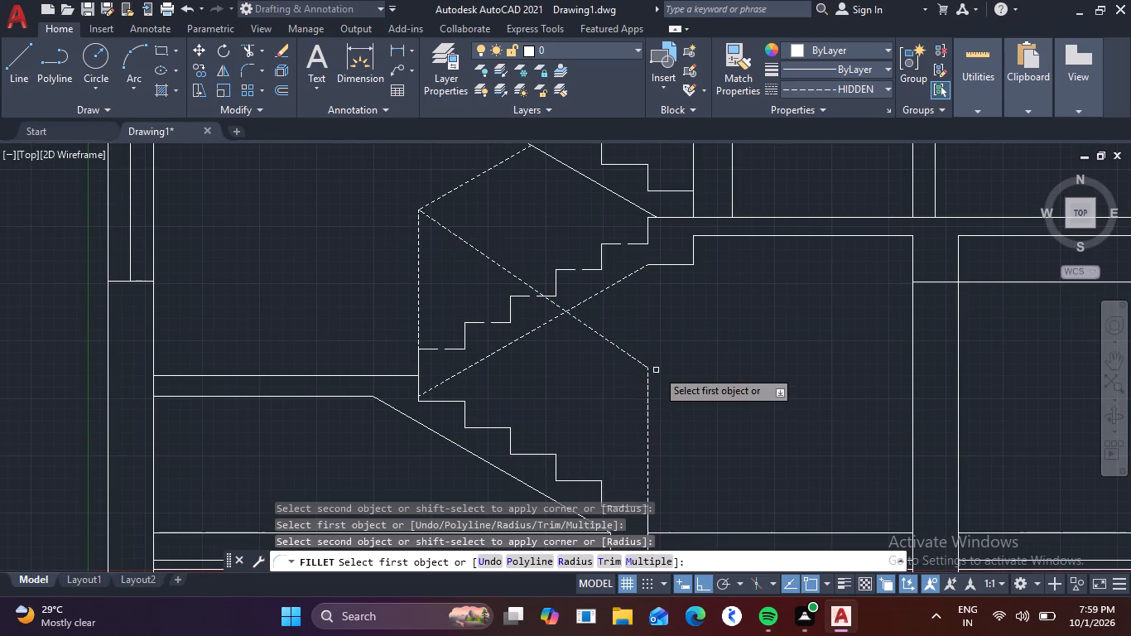
scroll(655, 354, "up", 2)
key("Escape")
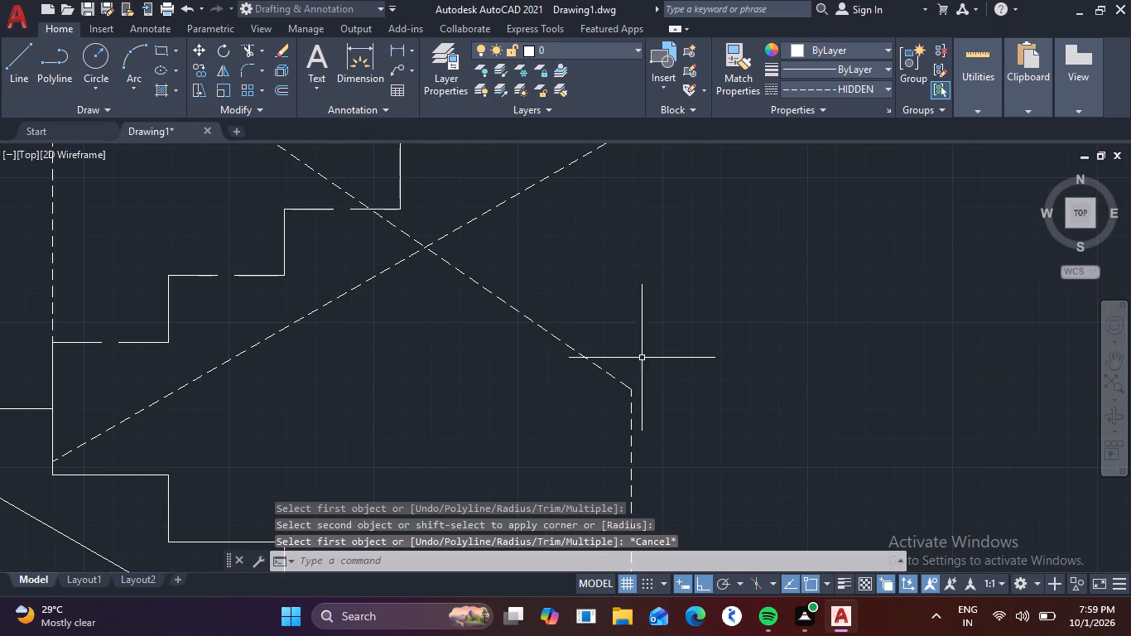
Copy the top storey's stairs, handrails, slabs, beams, walls, openings and outer window with its sunshade 2012.5 straight up, from wall foot to roof slab.
scroll(633, 354, "down", 4)
middle_click_drag(772, 250, 787, 471)
middle_click_drag(787, 471, 635, 463)
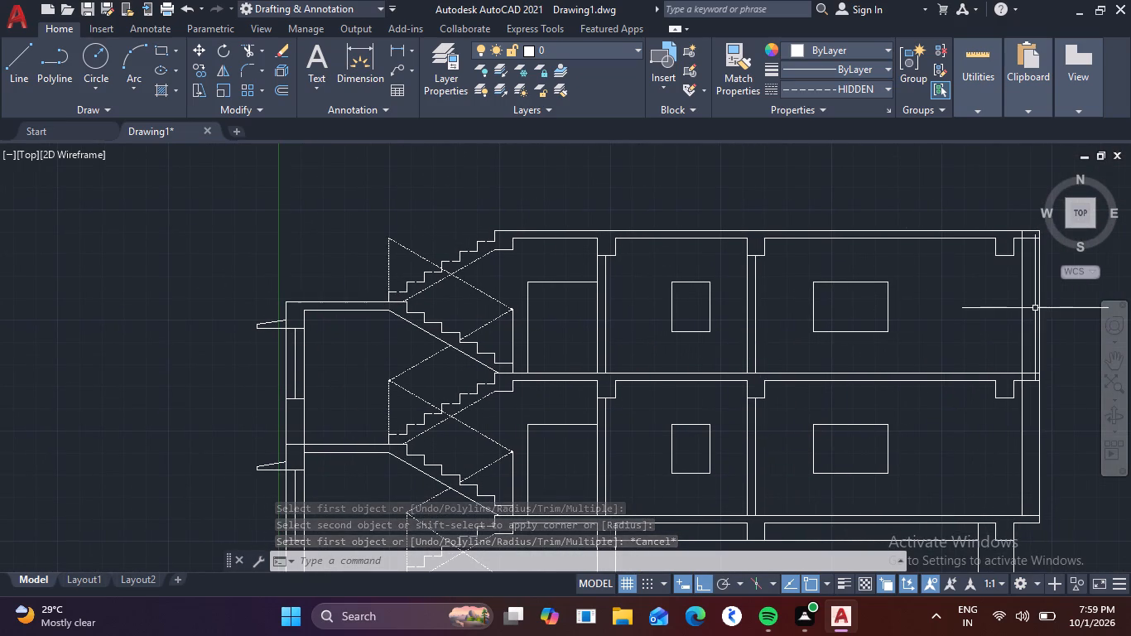
middle_click_drag(1069, 306, 984, 303)
left_click(1016, 364)
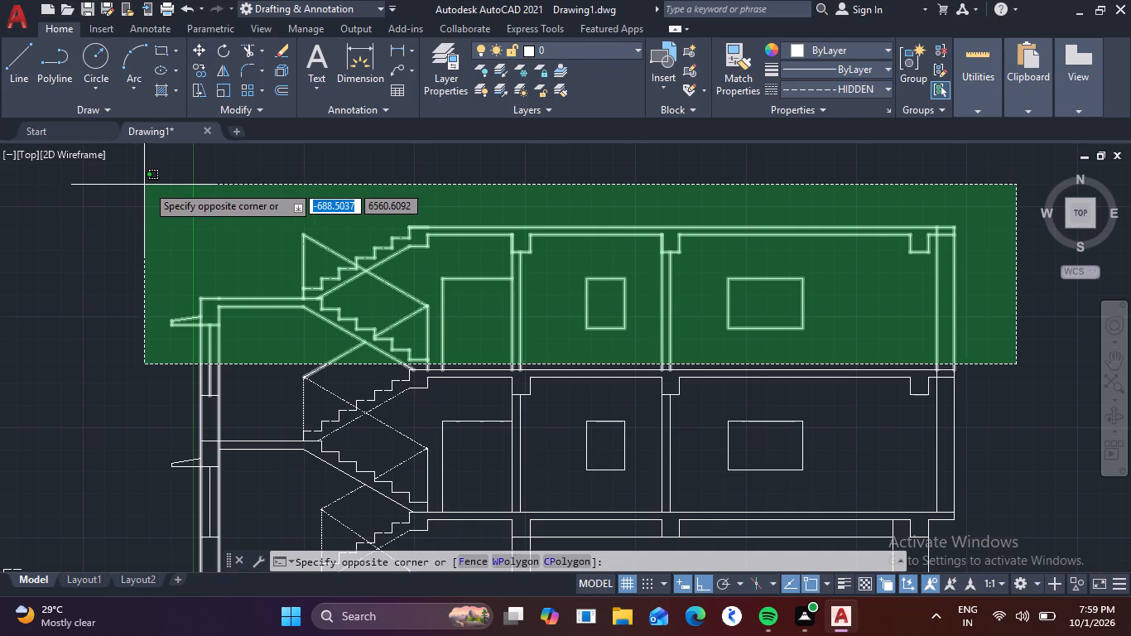
left_click(233, 190)
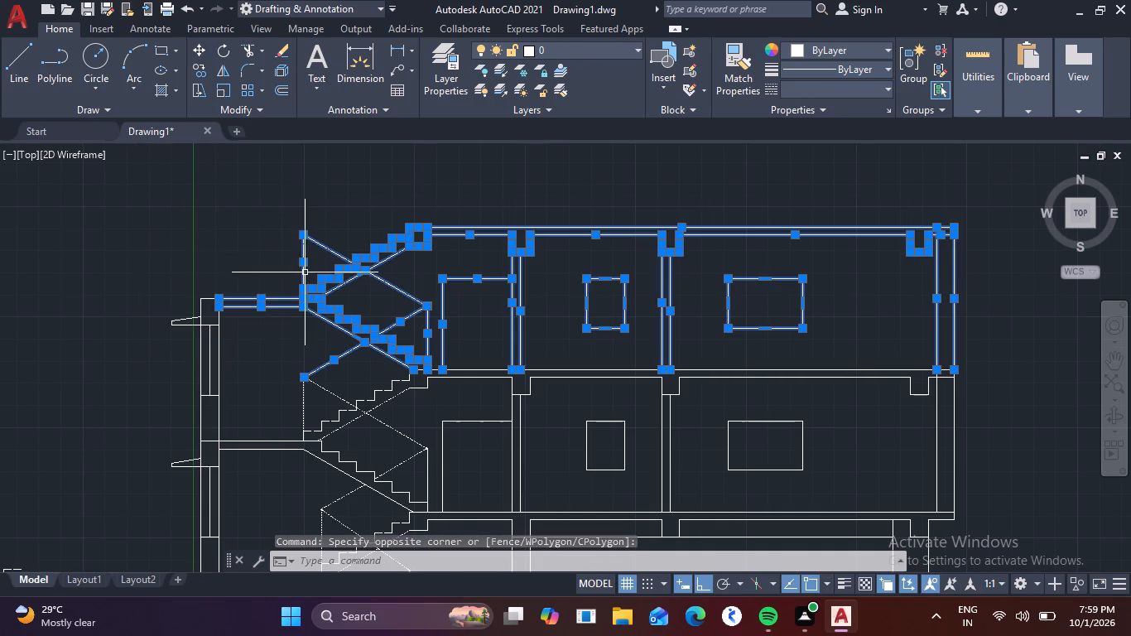
middle_click_drag(305, 272, 498, 171)
scroll(410, 277, "up", 3)
scroll(394, 332, "down", 2)
left_click(395, 341)
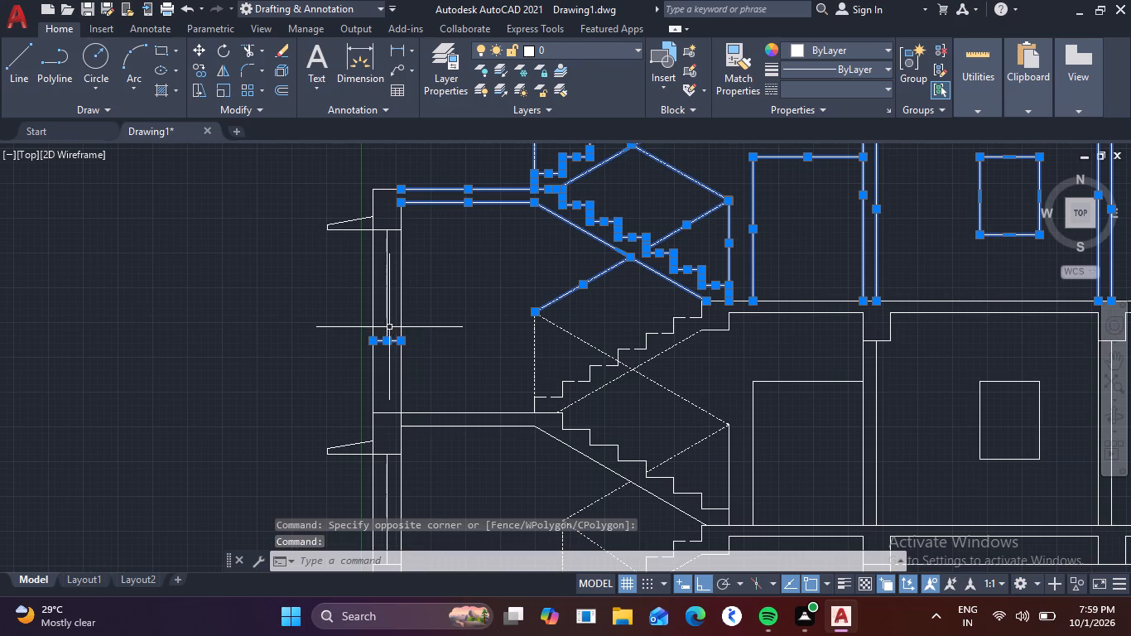
left_click(389, 327)
left_click(387, 316)
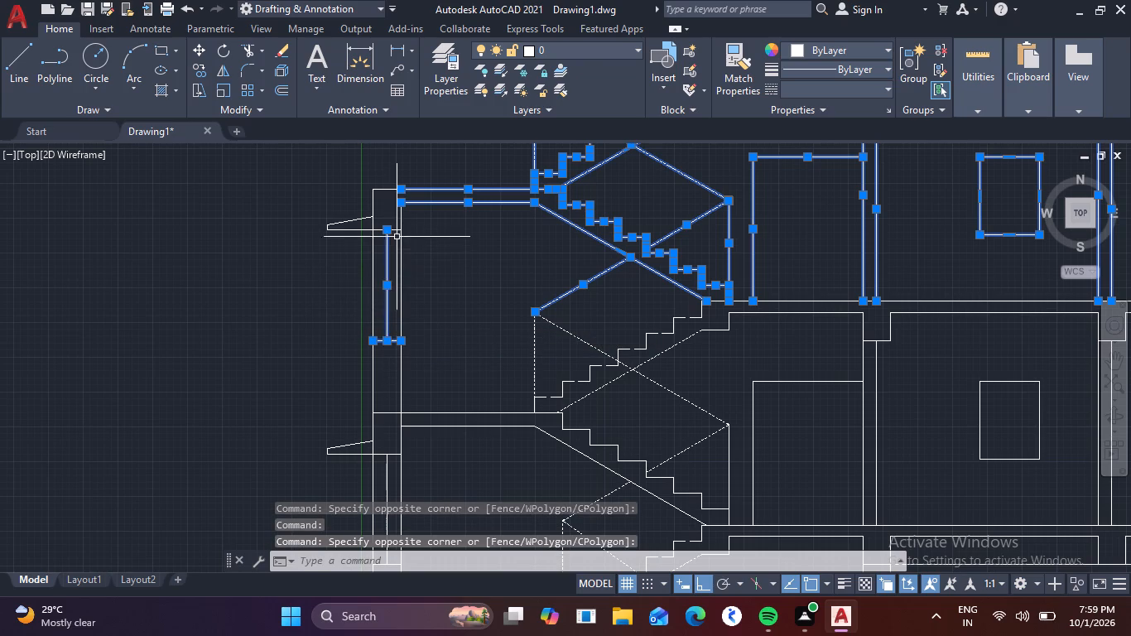
scroll(396, 233, "up", 1)
left_click(393, 241)
left_click(386, 218)
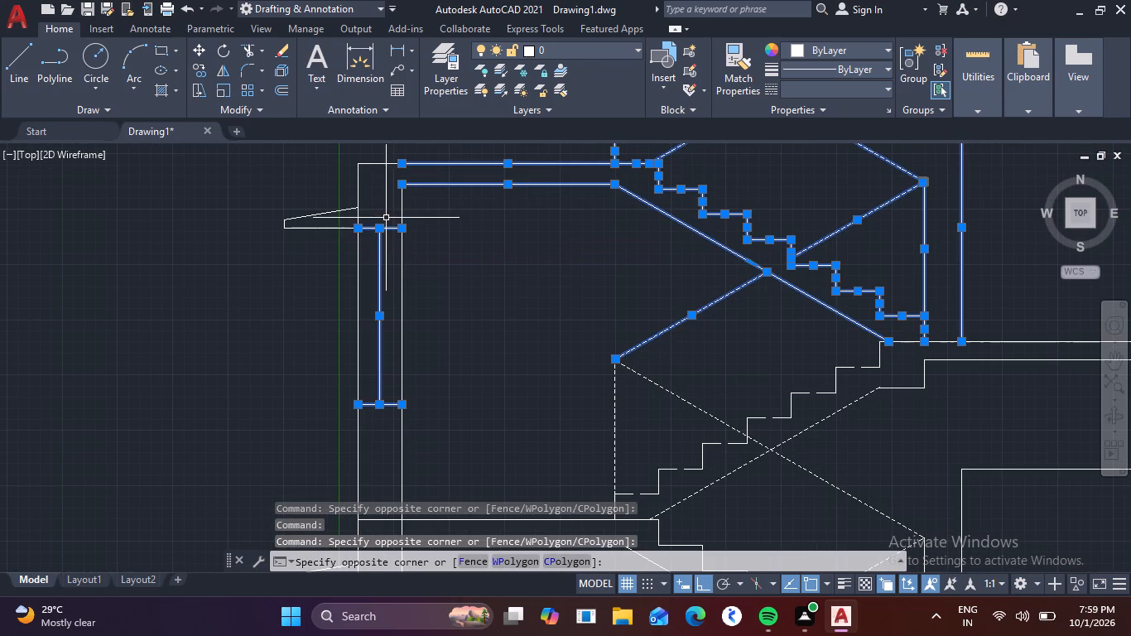
left_click(326, 237)
left_click(264, 183)
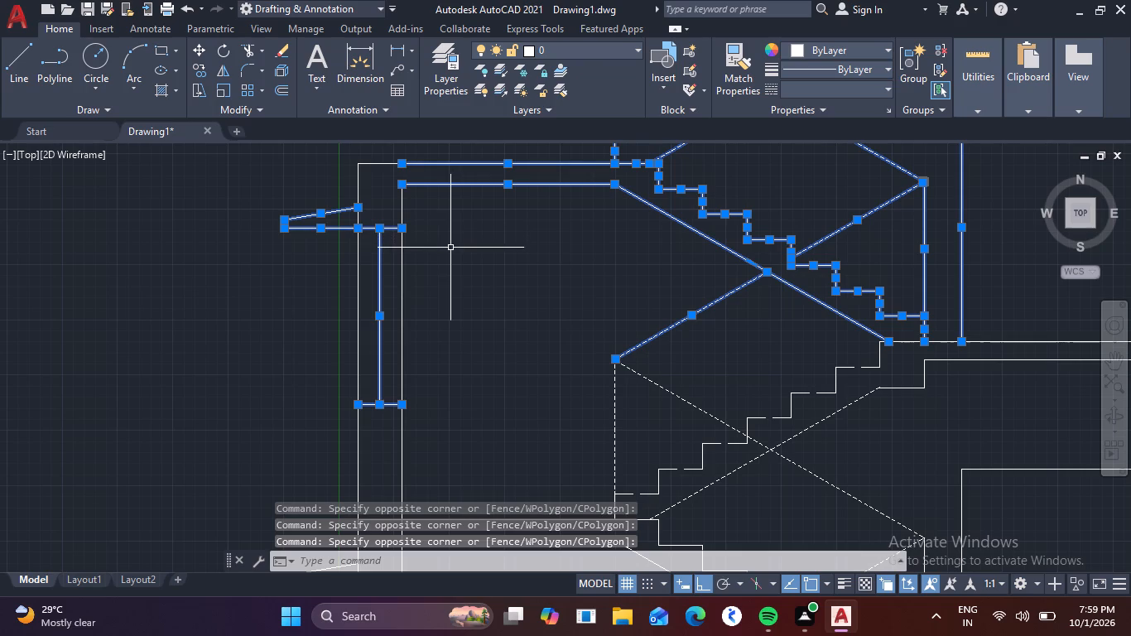
scroll(467, 236, "down", 4)
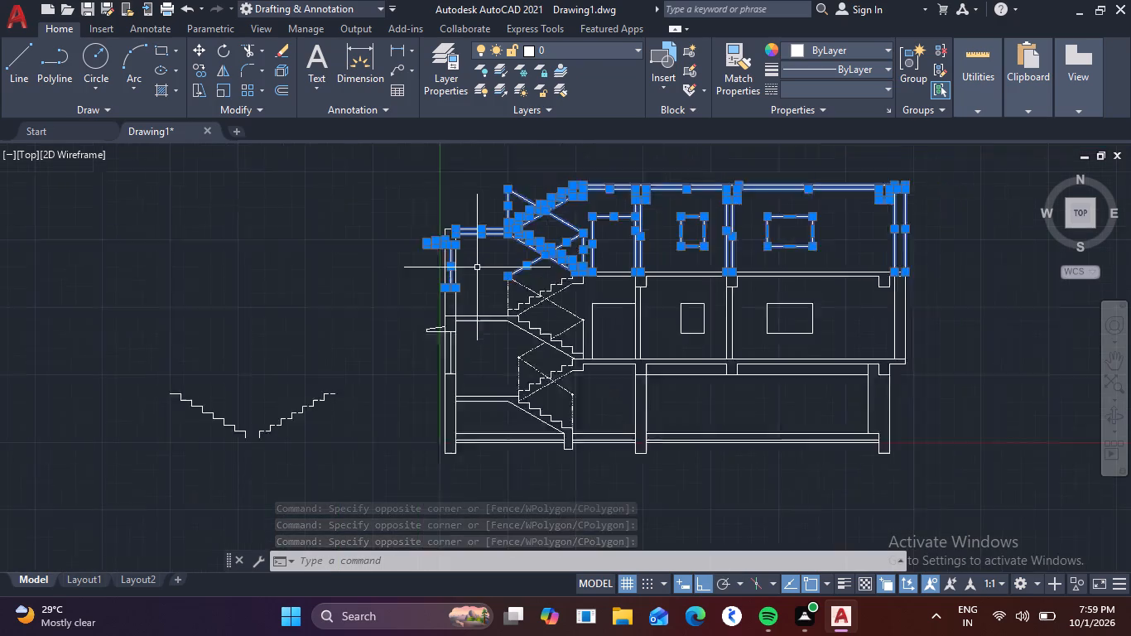
scroll(570, 264, "up", 3)
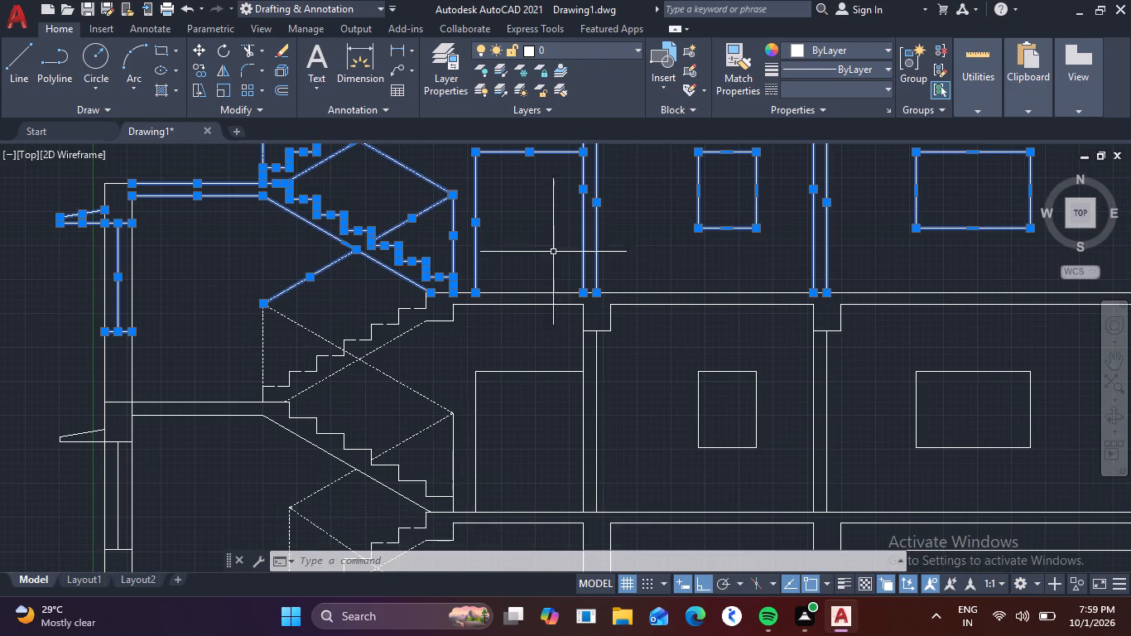
scroll(546, 247, "down", 1)
middle_click_drag(537, 314, 523, 364)
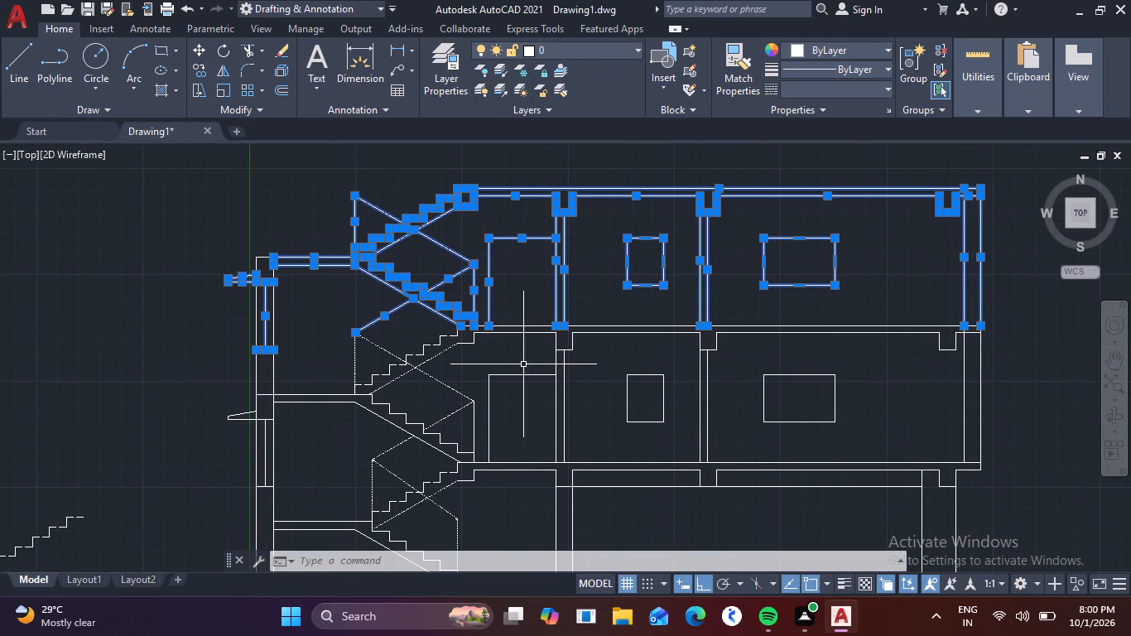
key("c")
key("o")
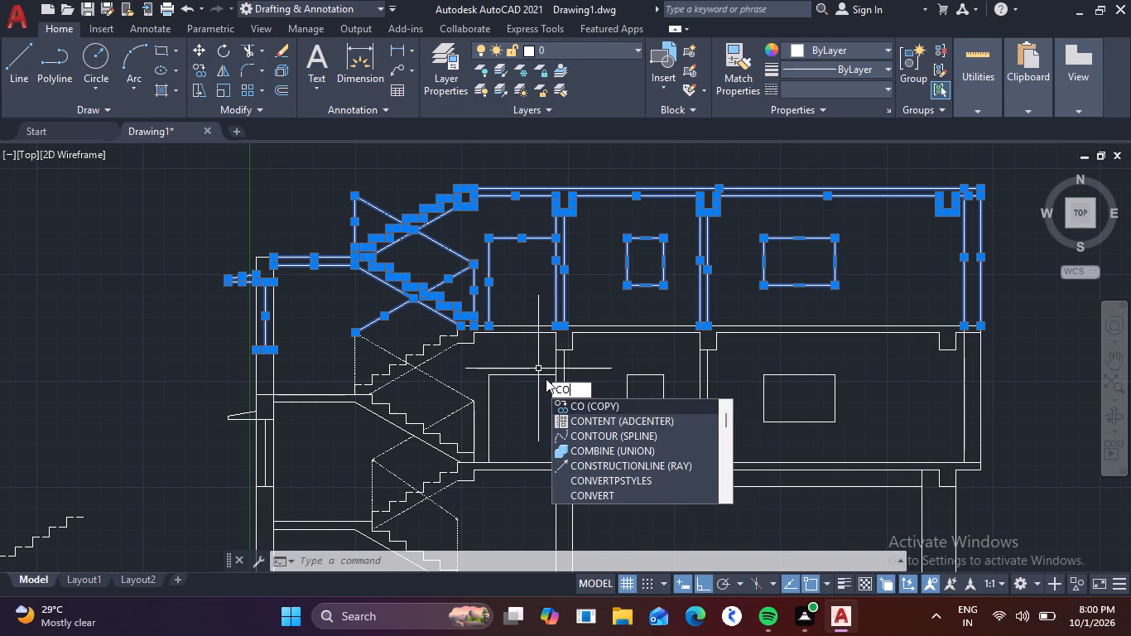
key("space")
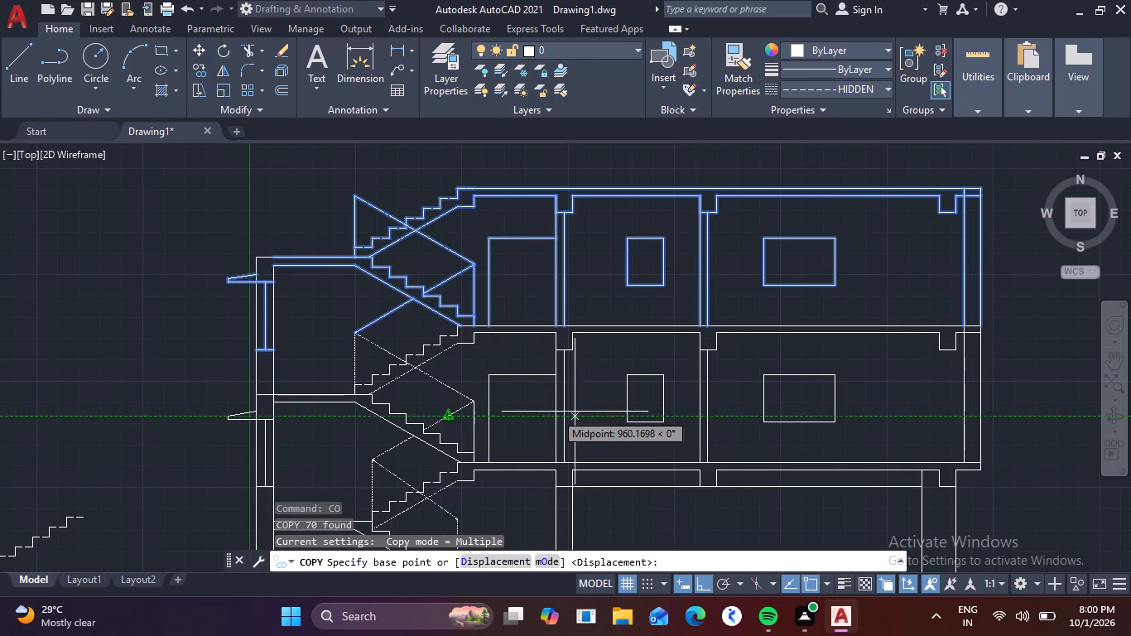
scroll(692, 407, "down", 1)
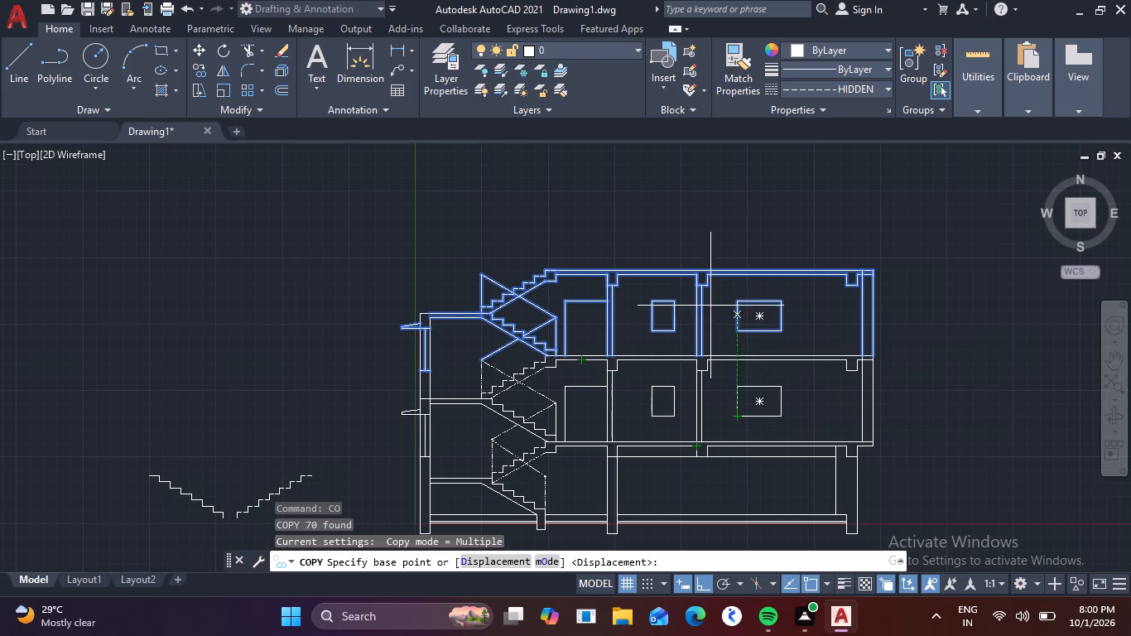
scroll(623, 320, "up", 3)
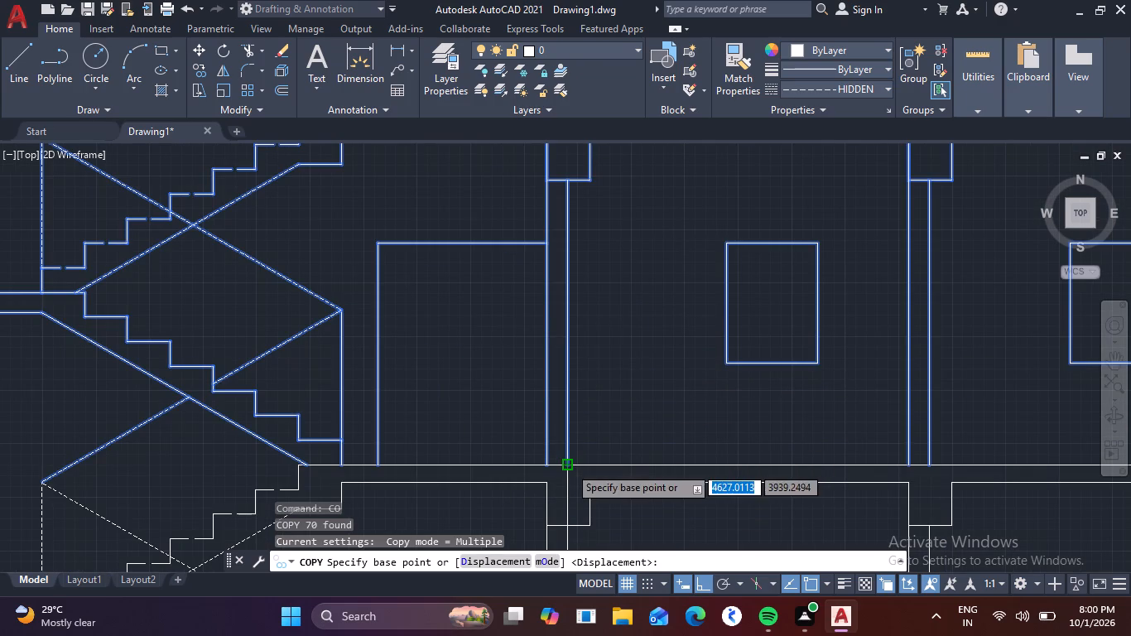
left_click(569, 466)
middle_click_drag(607, 311, 556, 574)
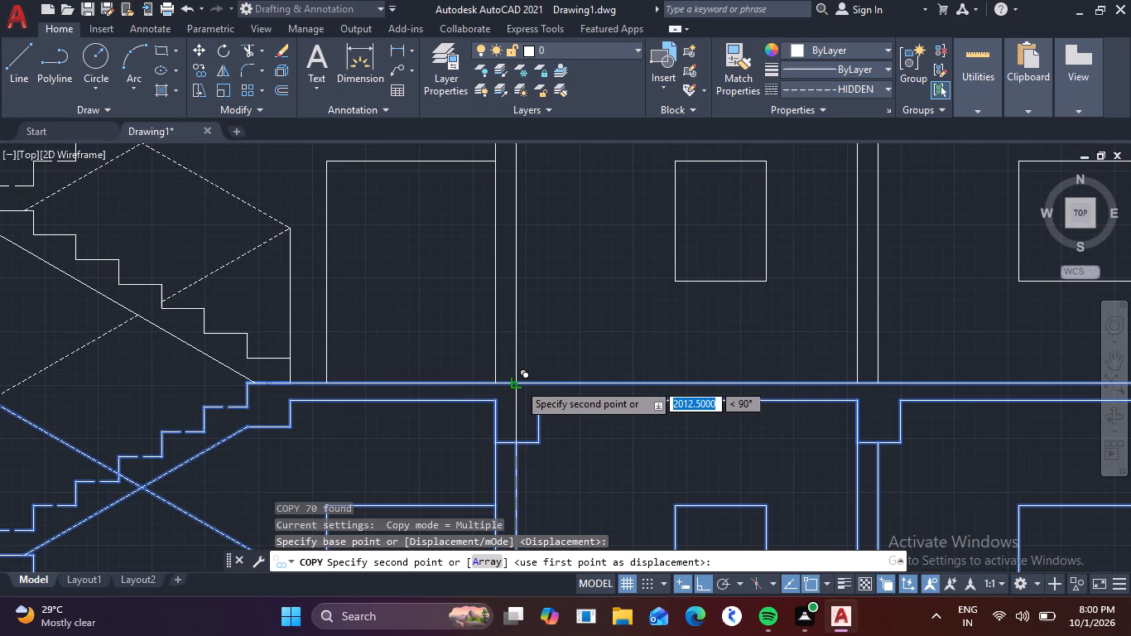
left_click(518, 383)
key("Escape")
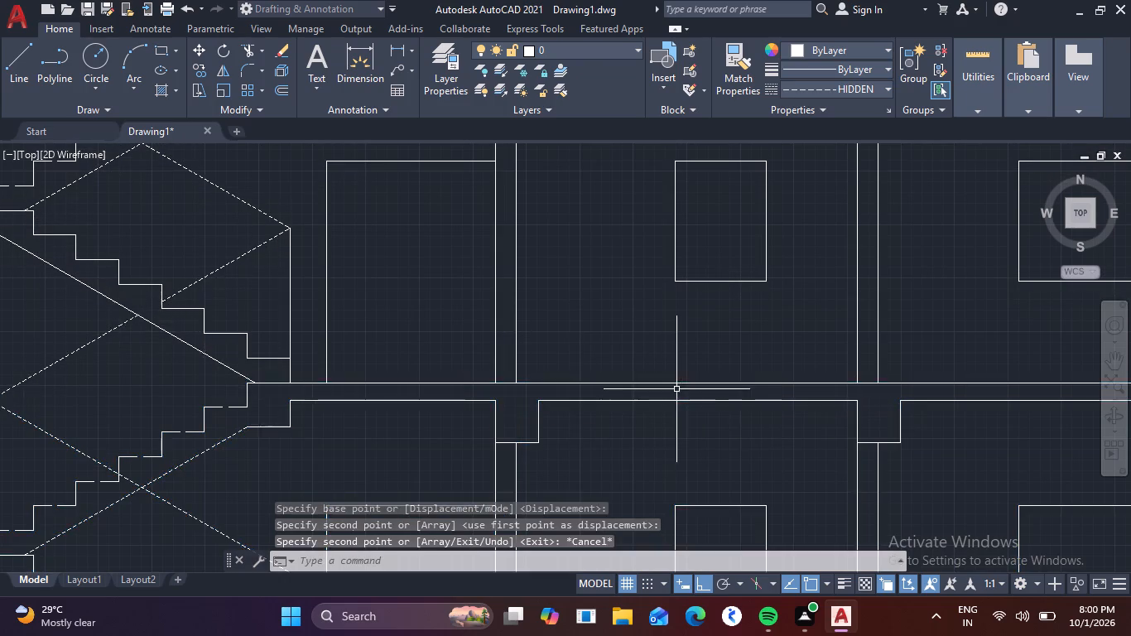
Extend the inner face line of the stair-side outer wall upward through the new top storey to the top of its landing slab.
scroll(657, 375, "down", 3)
middle_click_drag(548, 378, 565, 336)
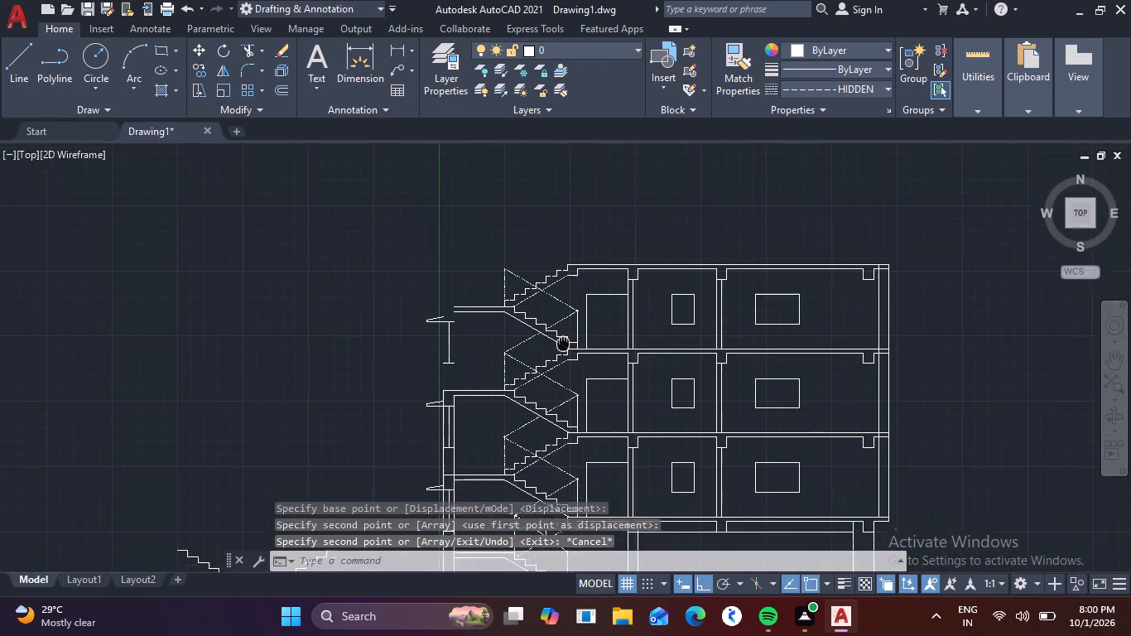
middle_click_drag(565, 336, 574, 303)
scroll(502, 321, "up", 2)
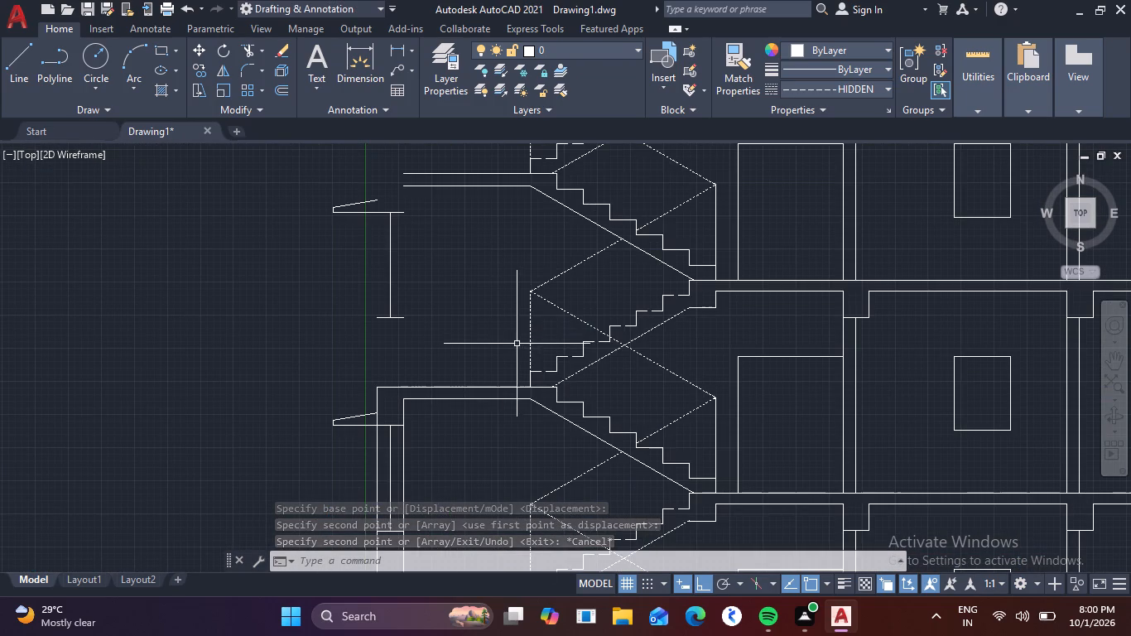
key("e")
key("x")
key("space")
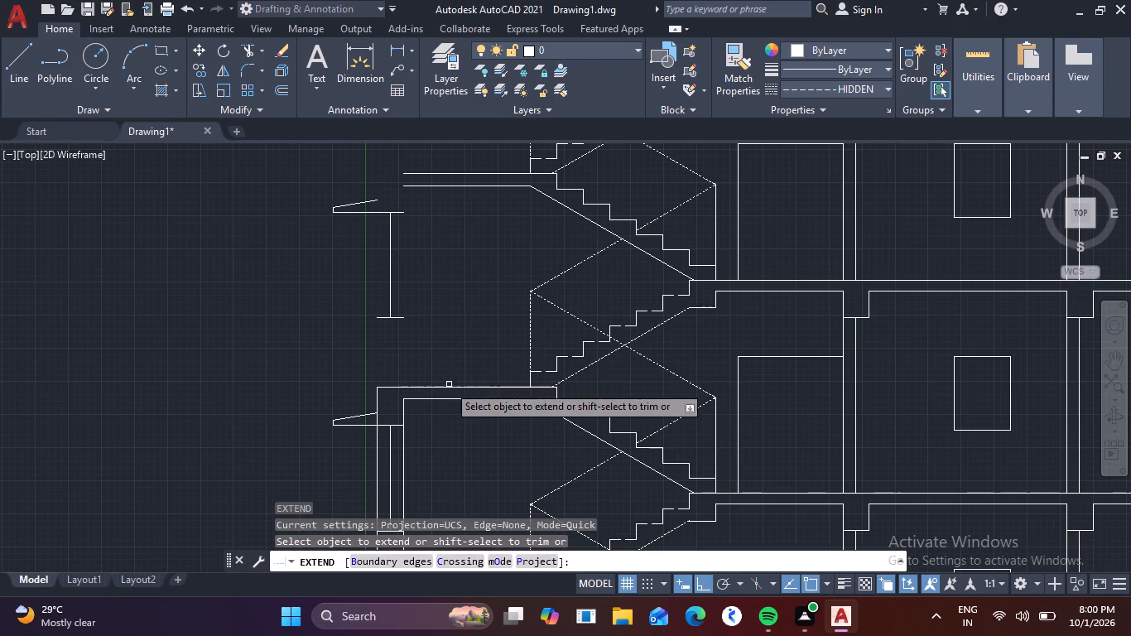
left_click(403, 412)
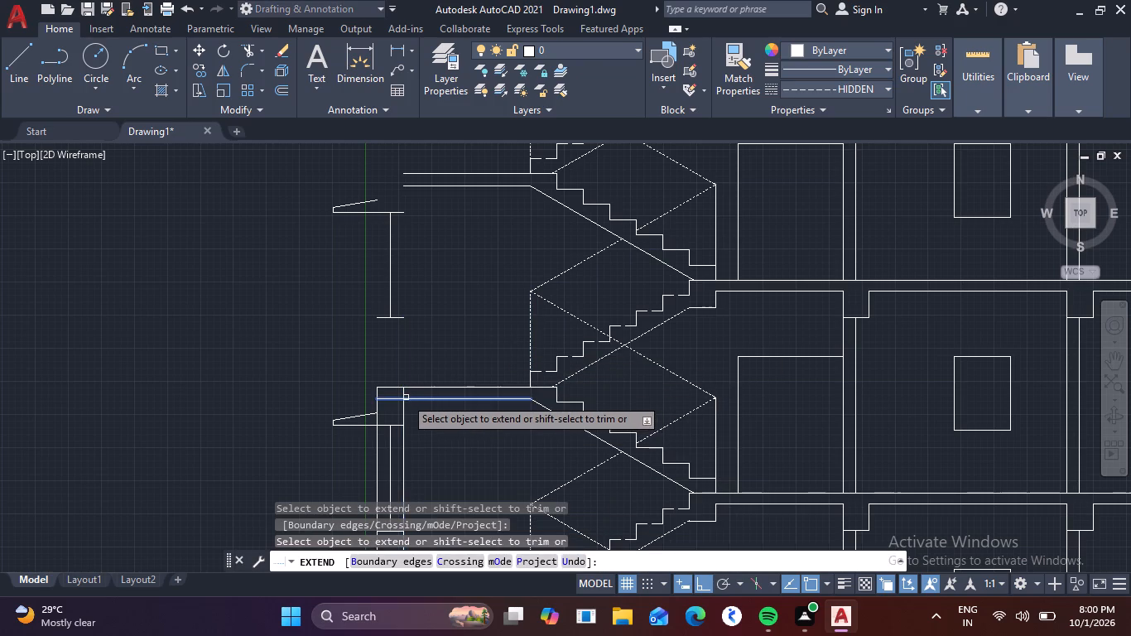
left_click(403, 397)
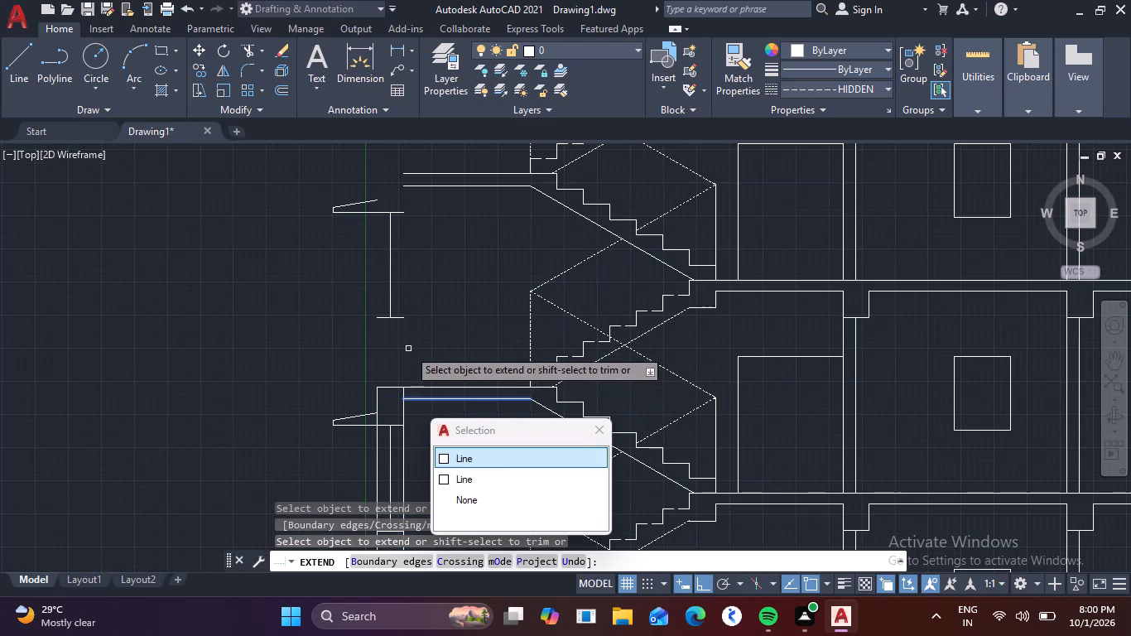
left_click(405, 392)
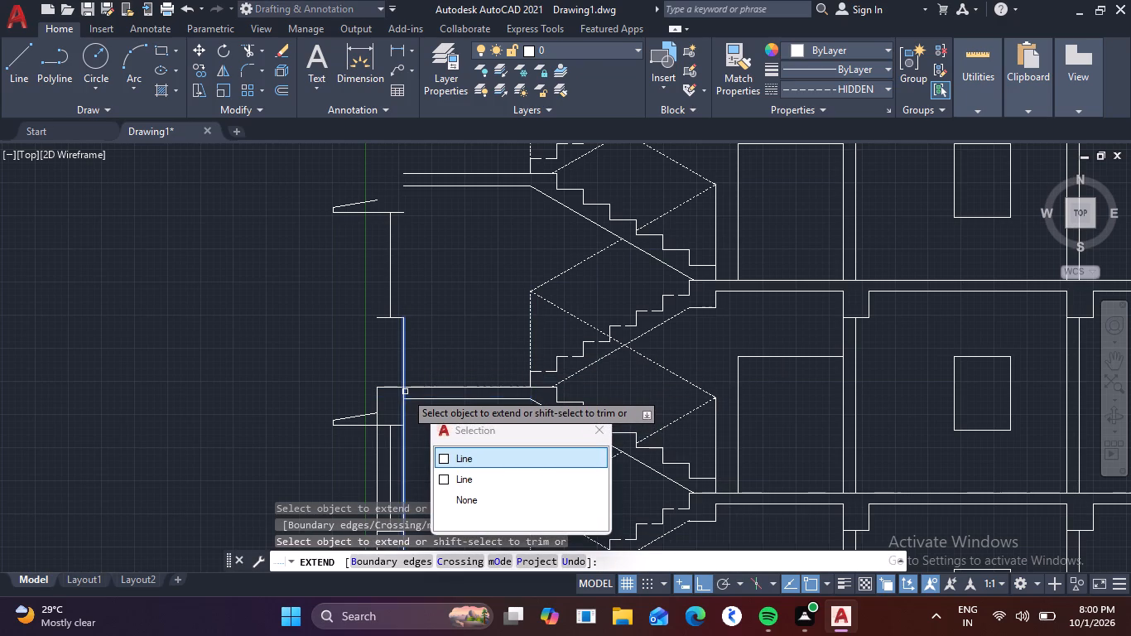
left_click(404, 395)
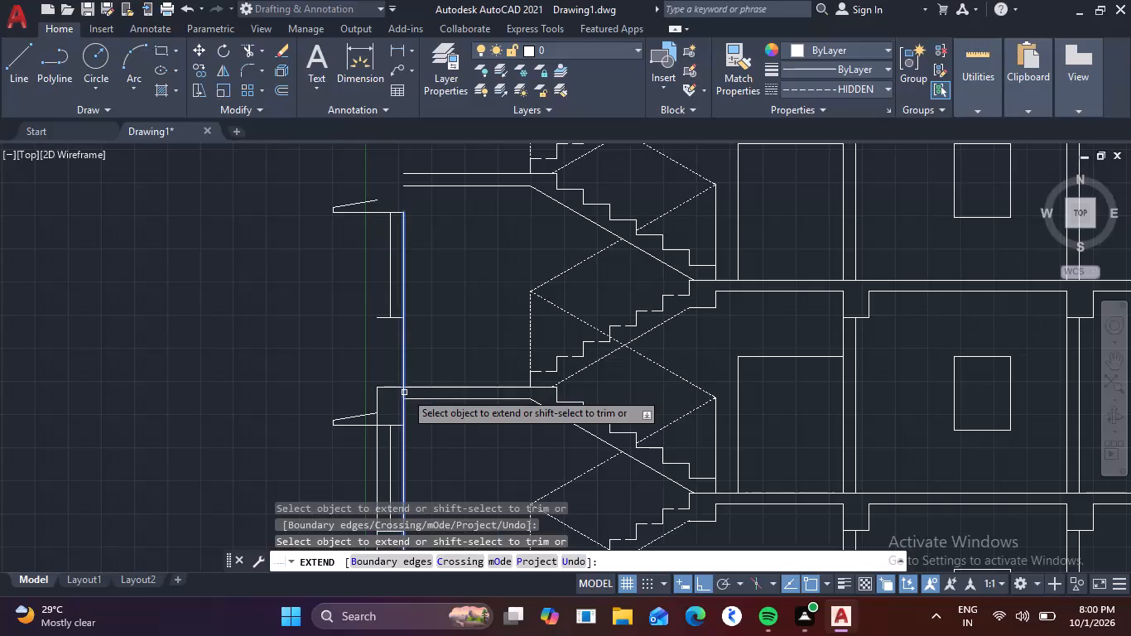
left_click(404, 332)
left_click(405, 274)
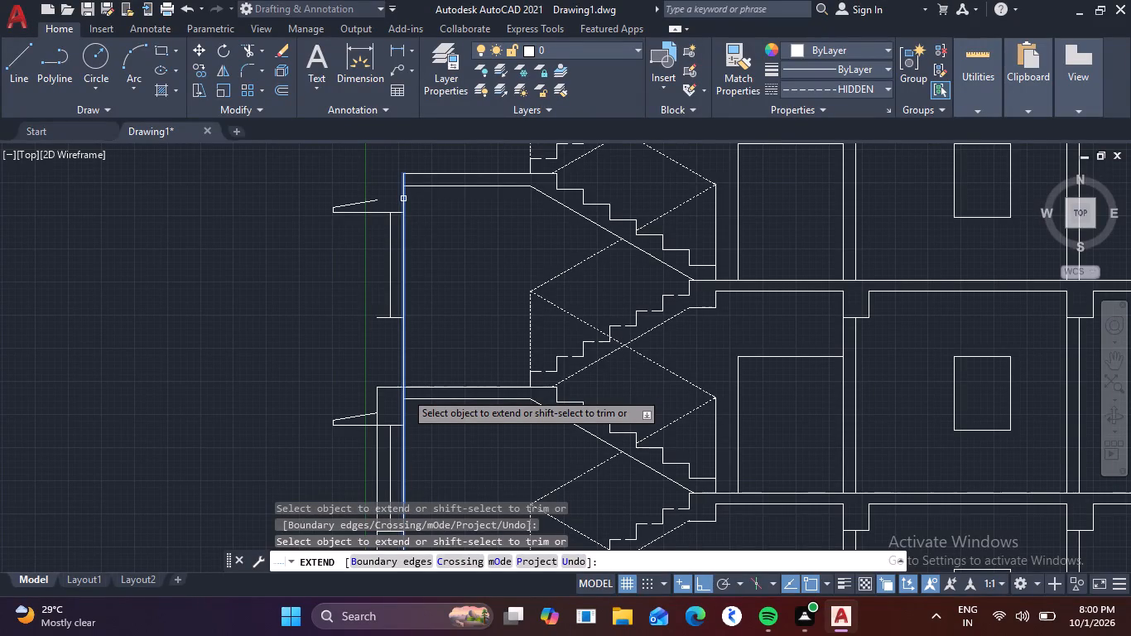
left_click(403, 199)
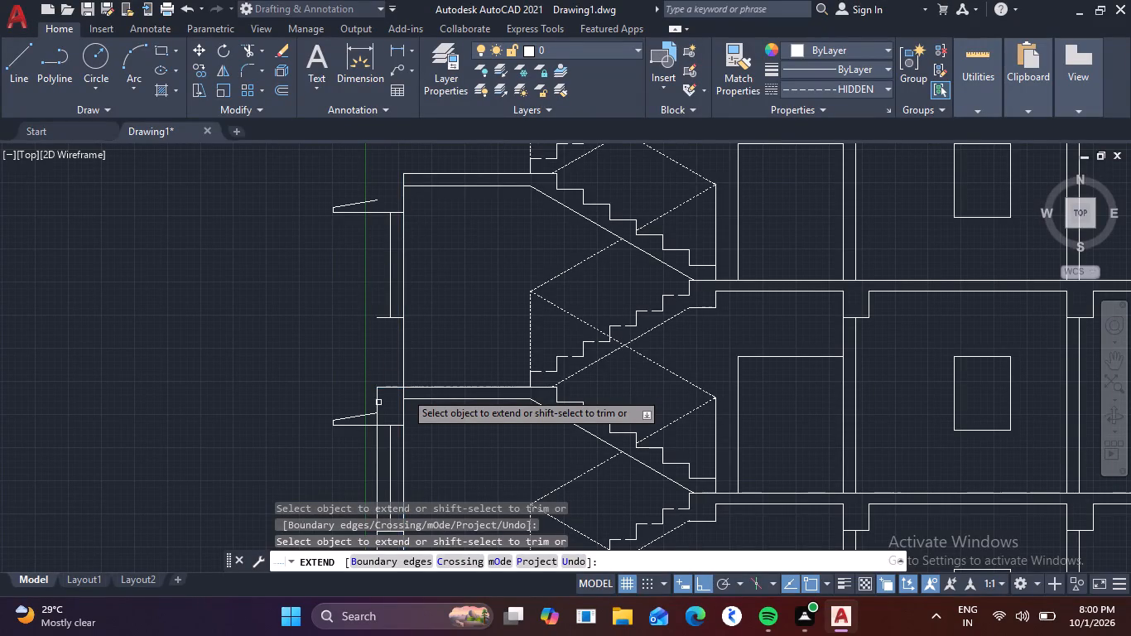
Extend the outer face line of the stair-side wall upward past the new top storey's window to its sunshade's top edge.
left_click(380, 393)
left_click(375, 396)
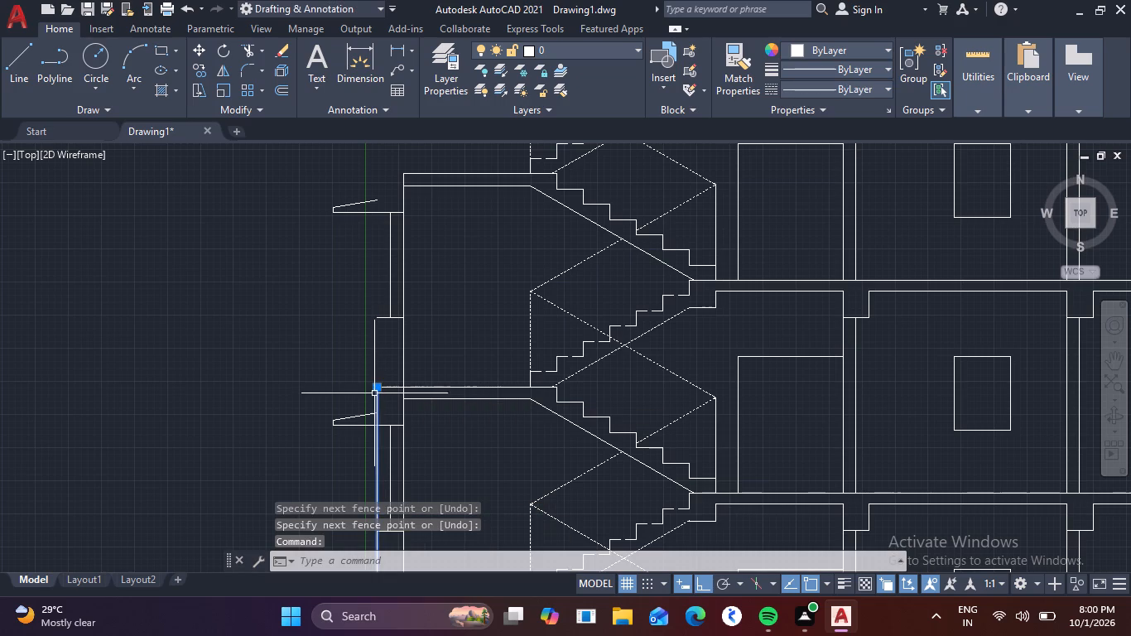
key("Escape")
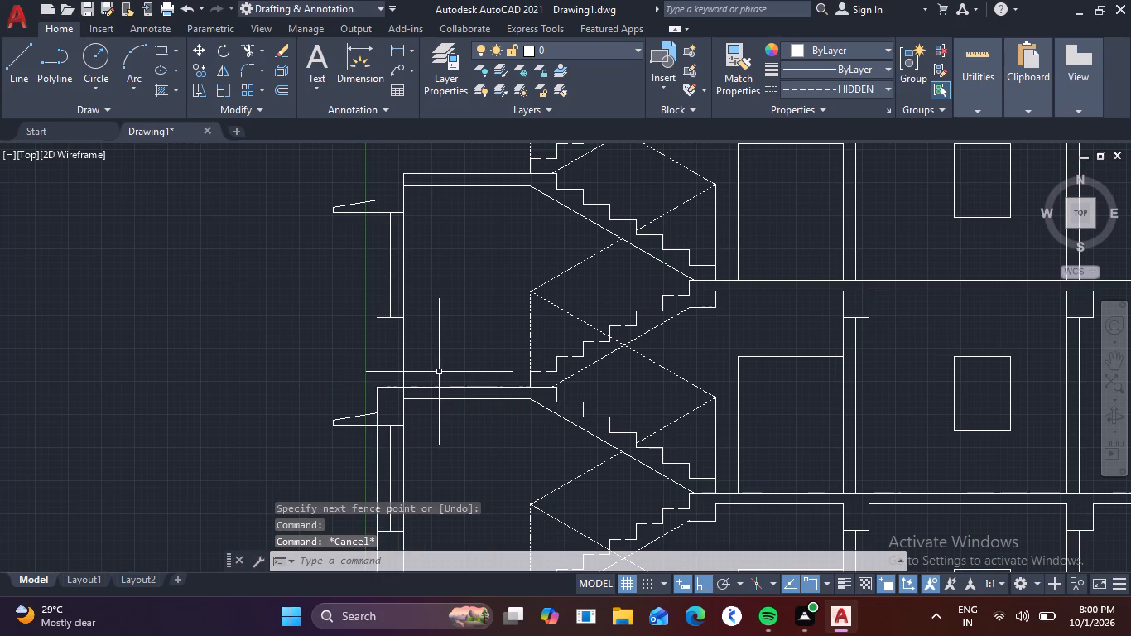
key("space")
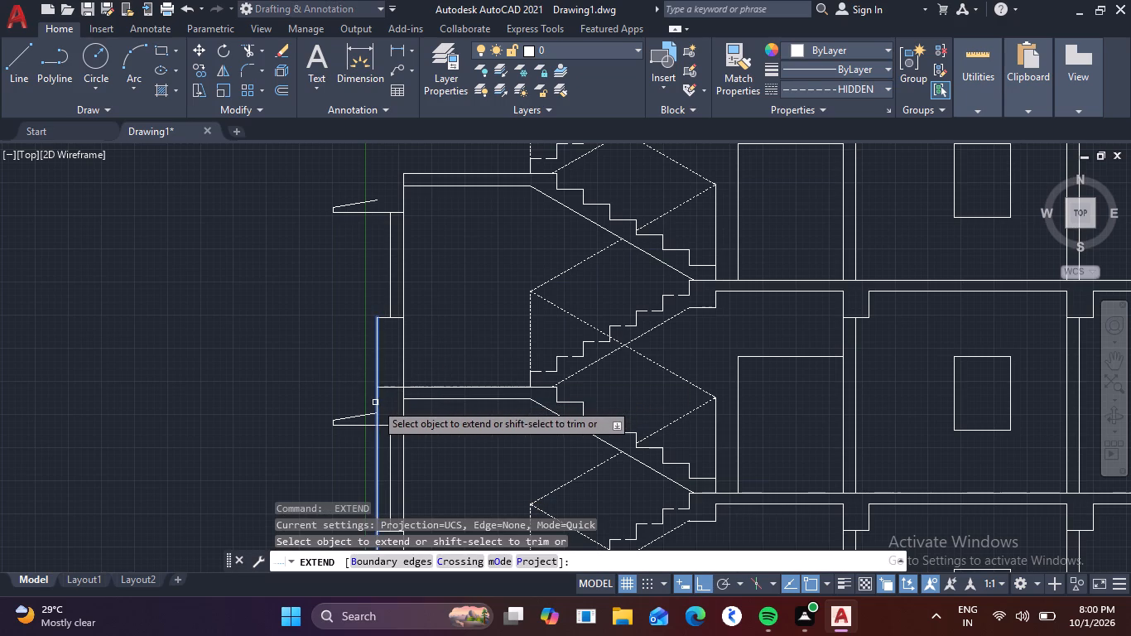
left_click(375, 402)
left_click(378, 339)
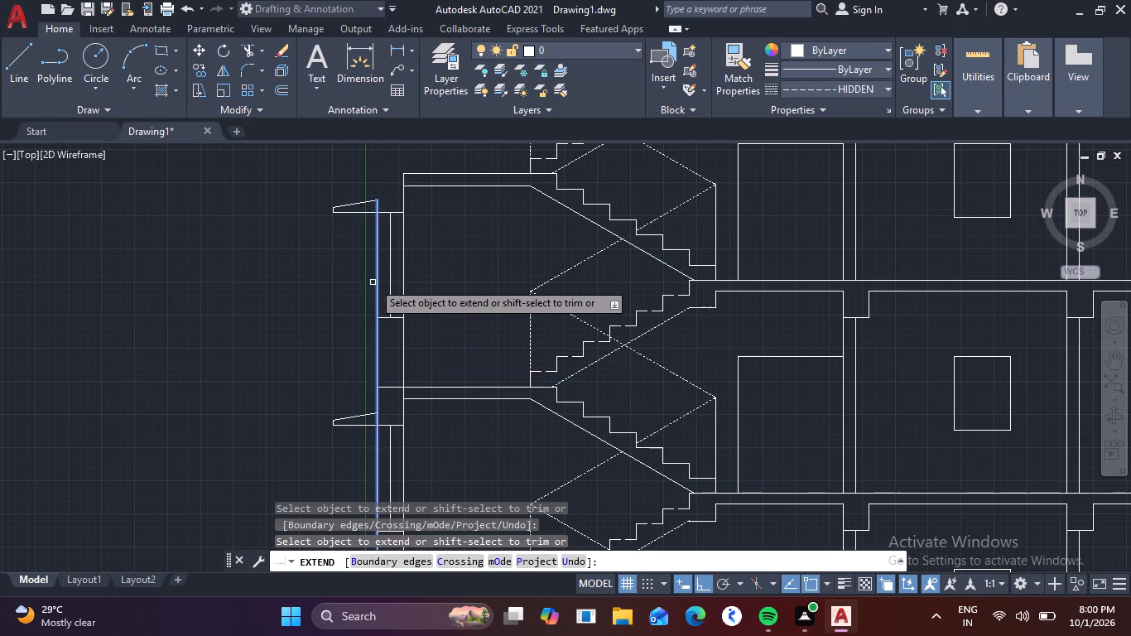
left_click(378, 224)
key("Escape")
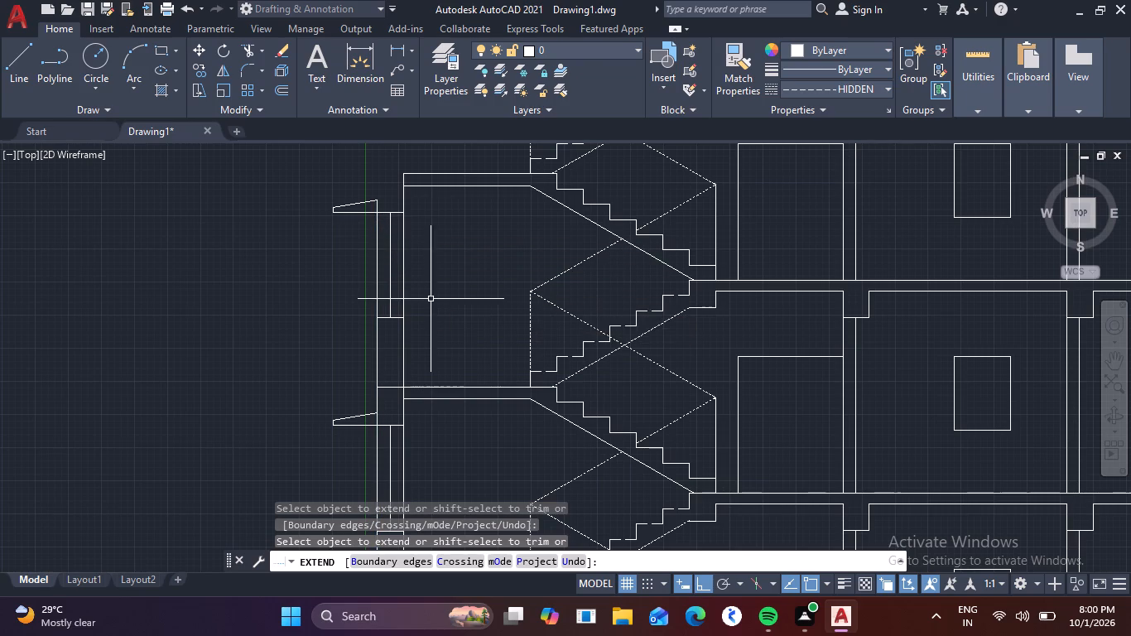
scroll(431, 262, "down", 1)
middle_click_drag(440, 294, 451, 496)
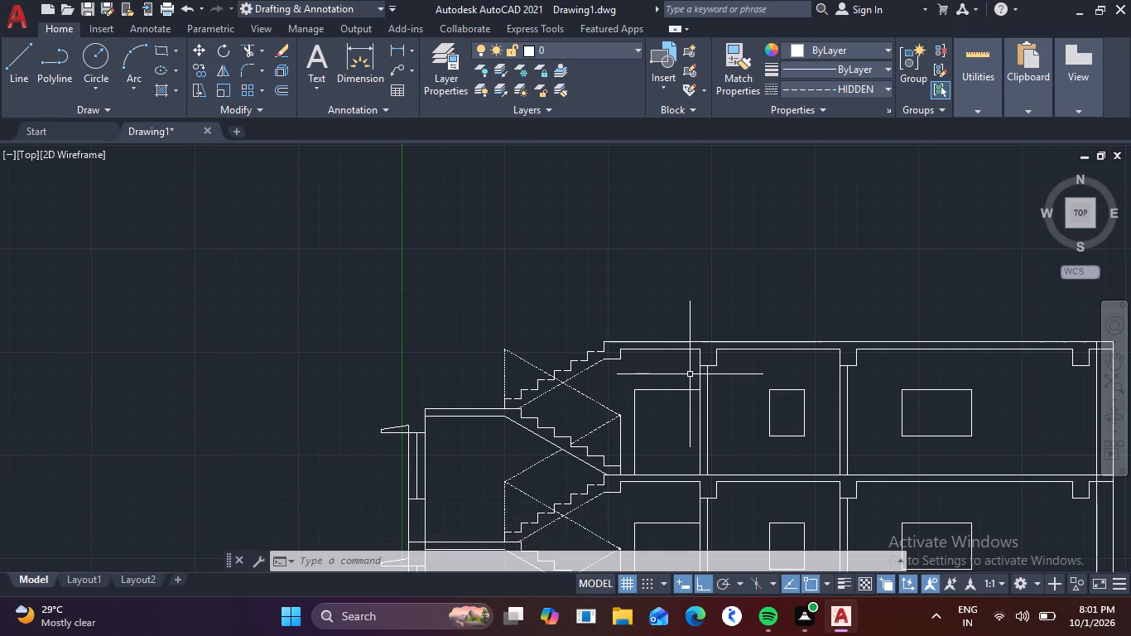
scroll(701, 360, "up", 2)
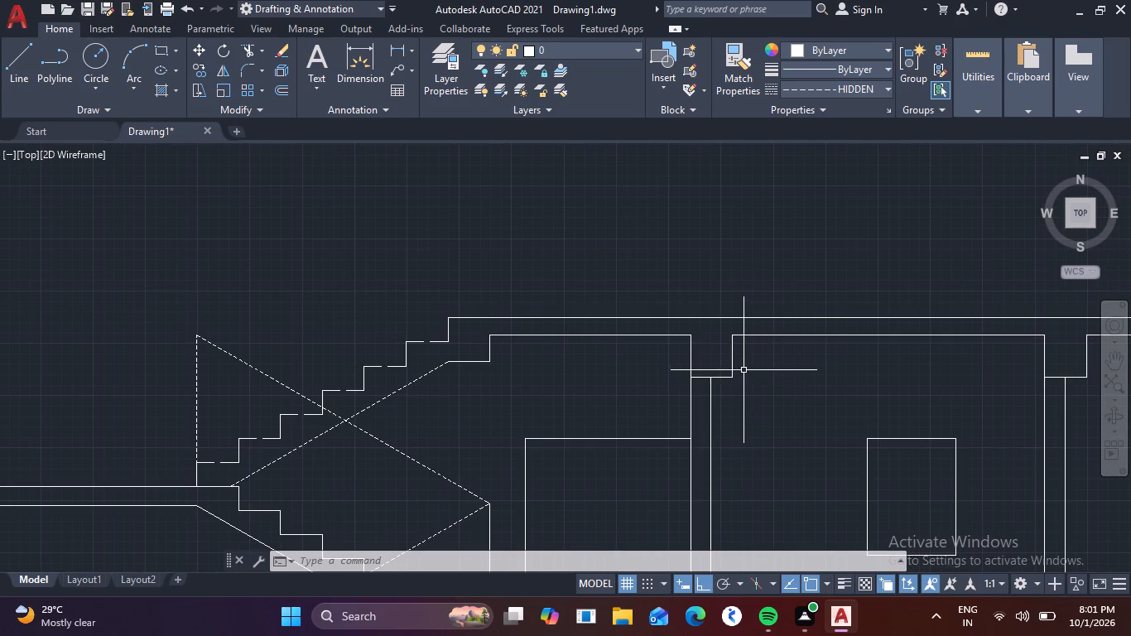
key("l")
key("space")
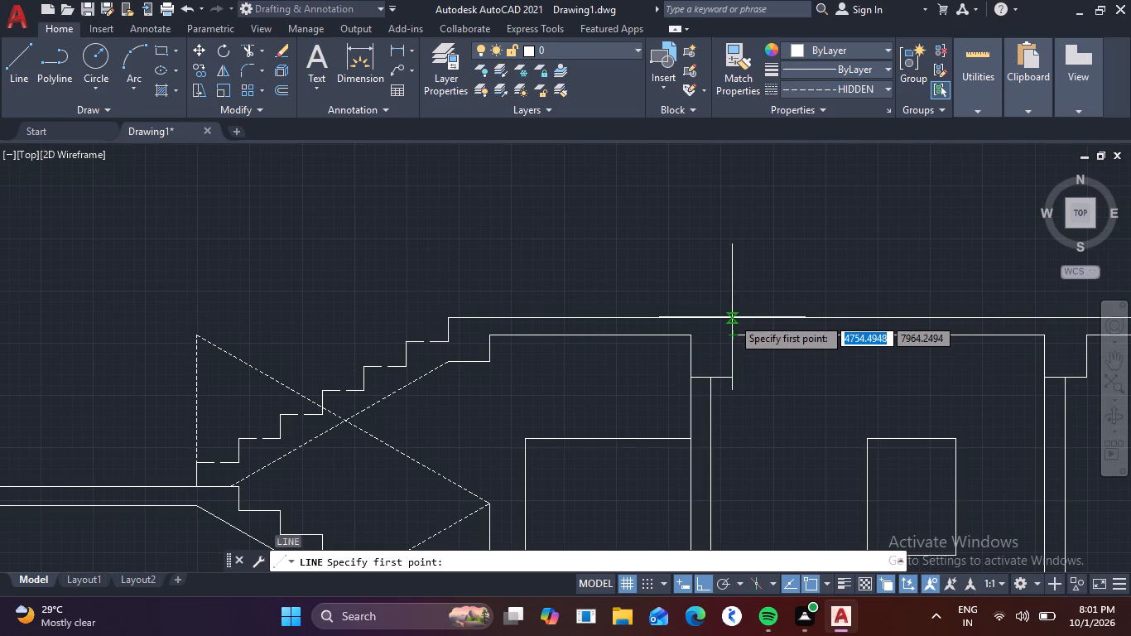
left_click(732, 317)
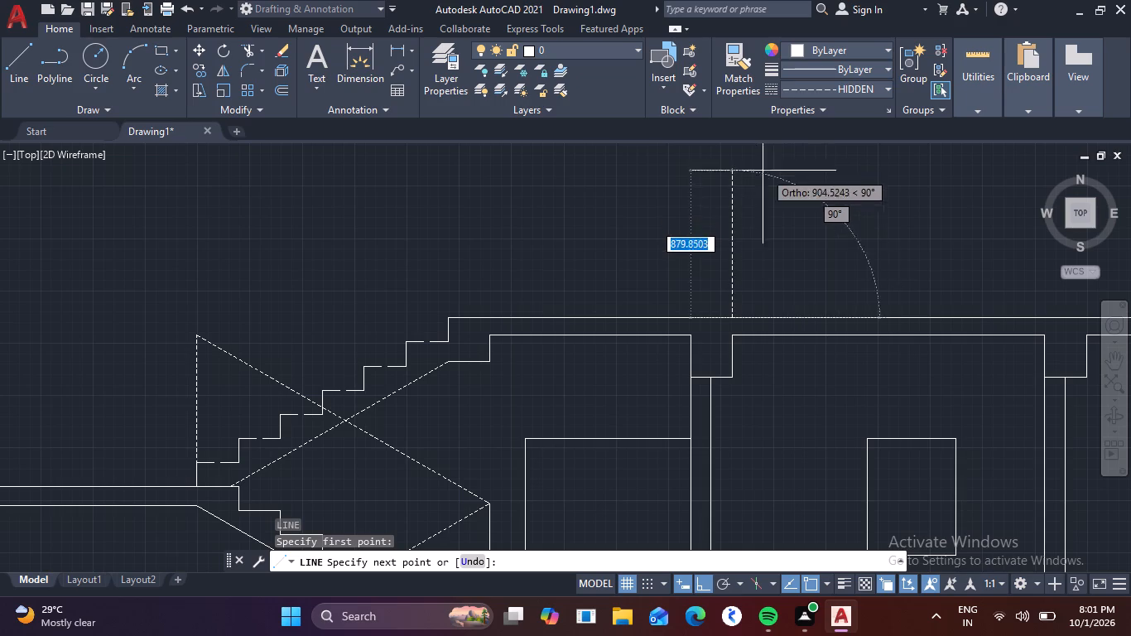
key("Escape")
Set the current linetype to ByLayer.
left_click(883, 86)
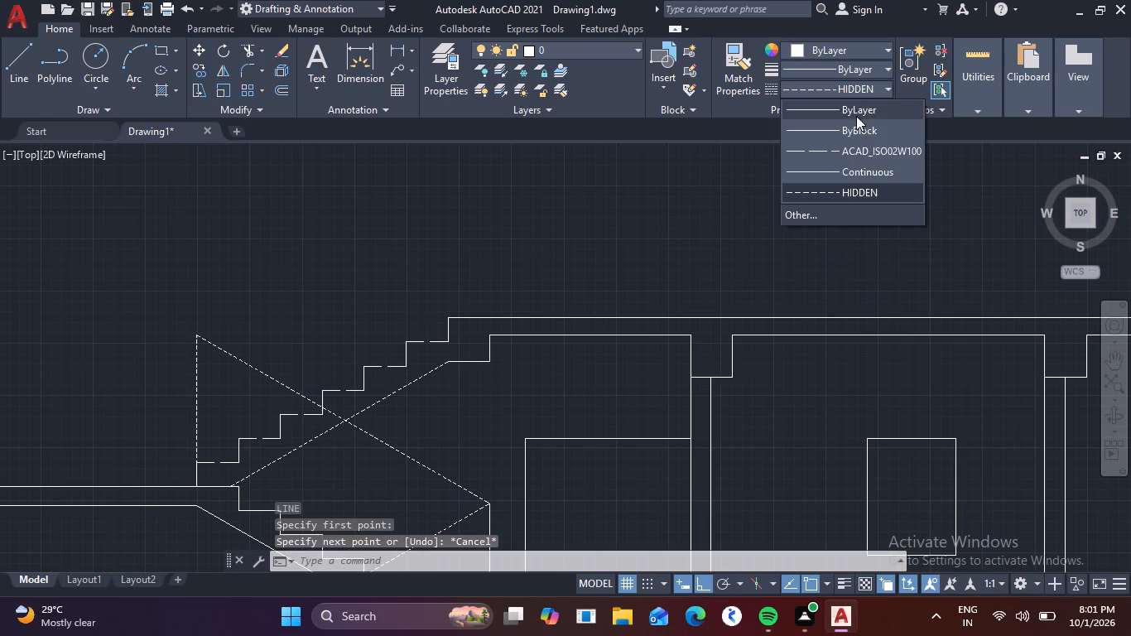
left_click(855, 115)
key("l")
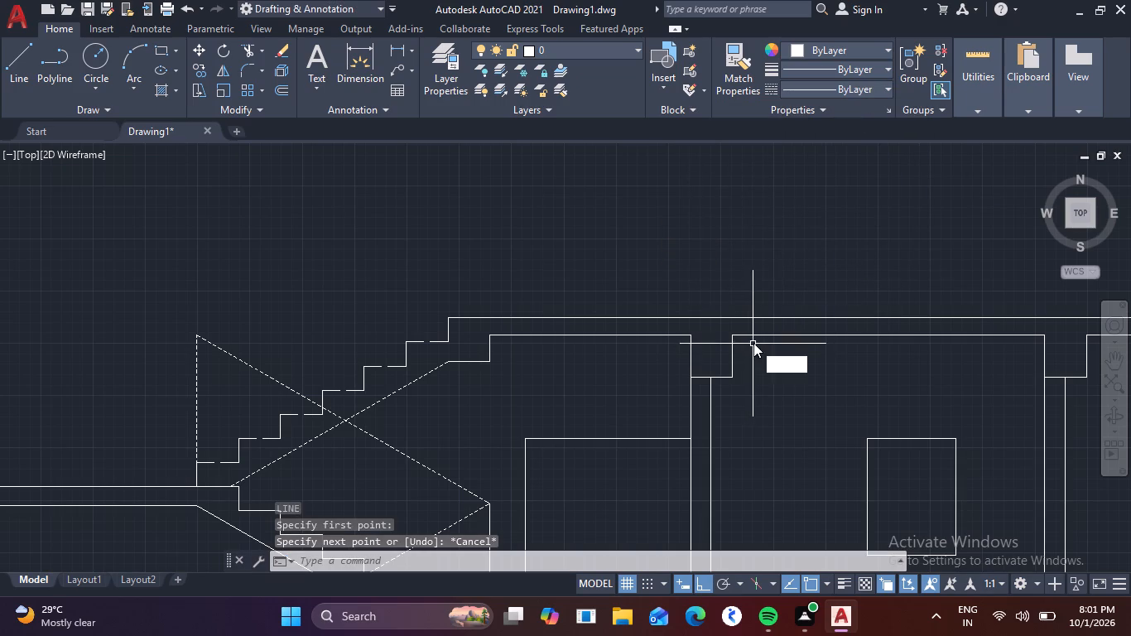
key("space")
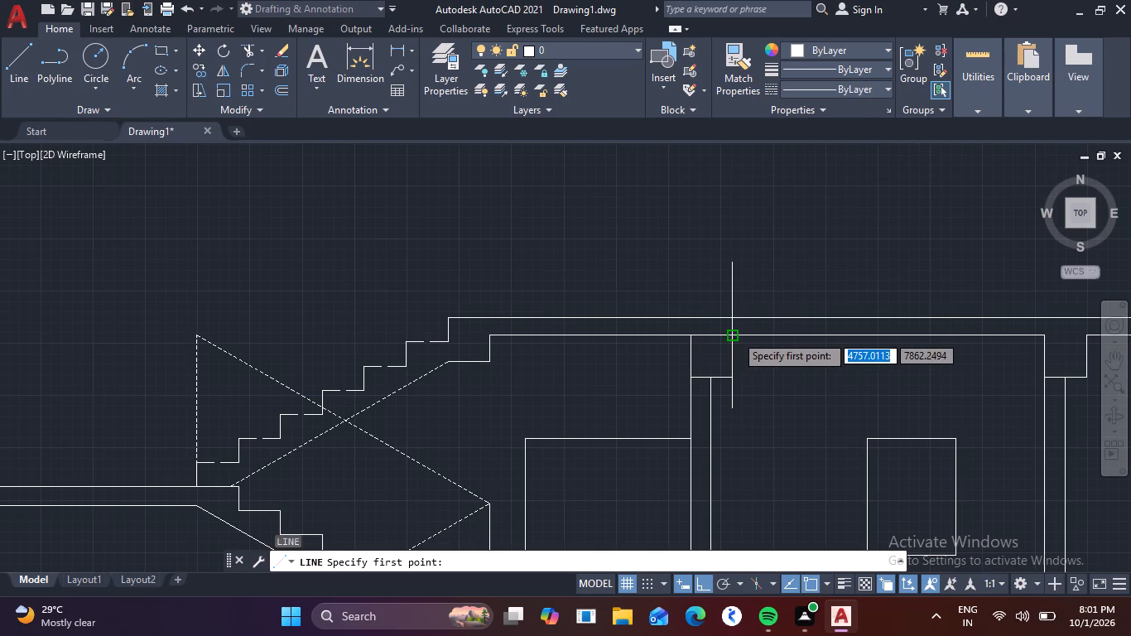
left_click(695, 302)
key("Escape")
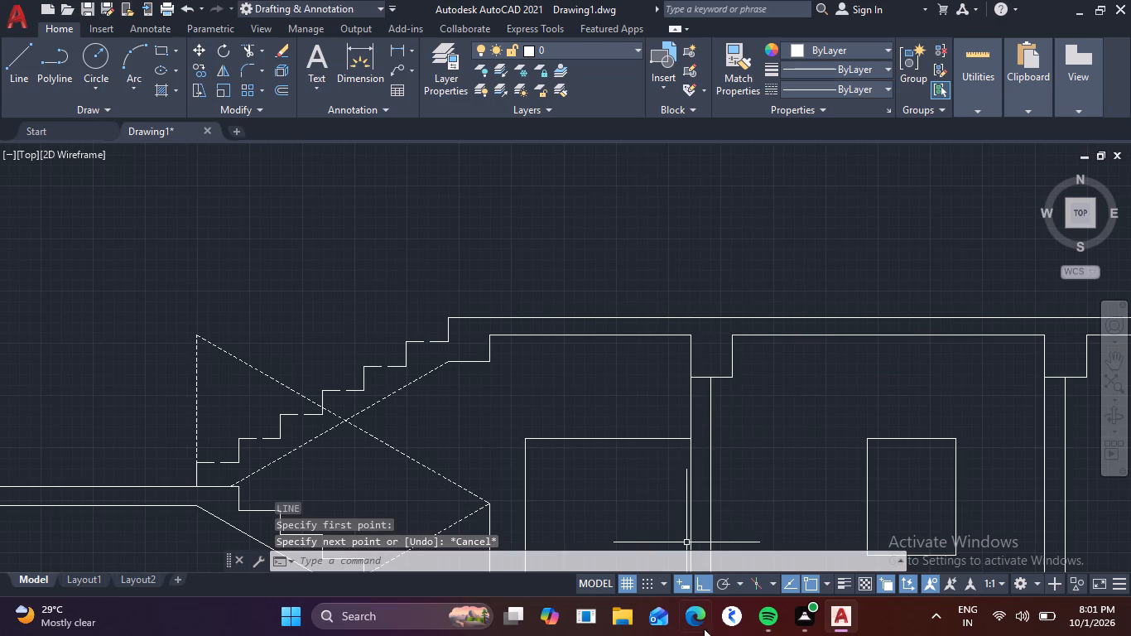
Draw the stair-head outline: 2500 up from the roof slab above the first beam's stair-side edge, 4400 across, and down to the top sunshade.
key("l")
key("space")
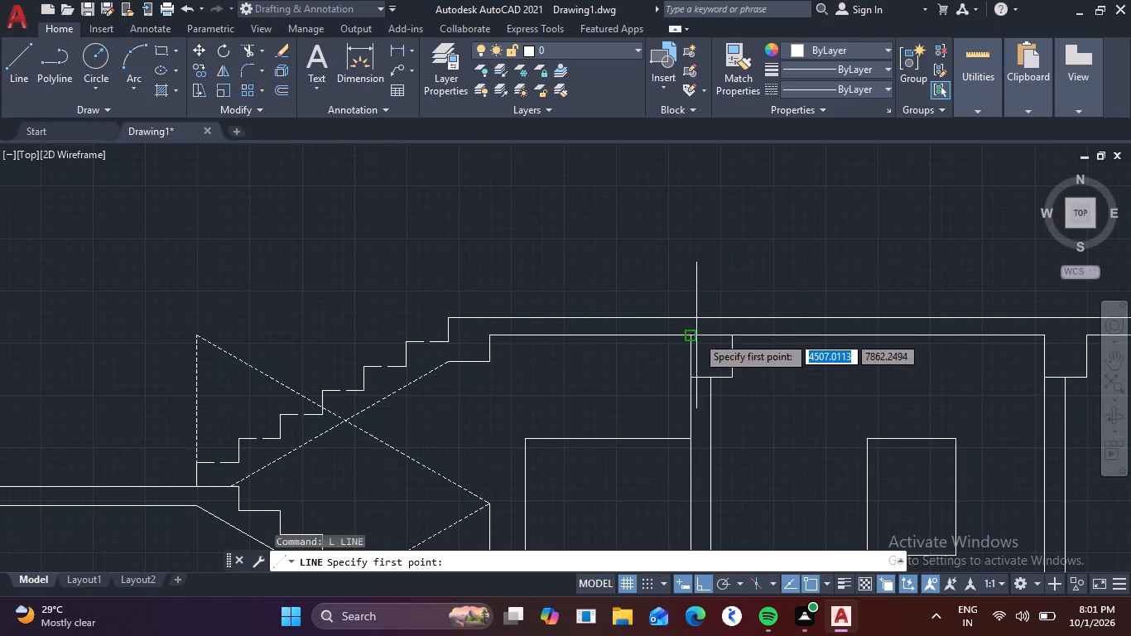
left_click(693, 316)
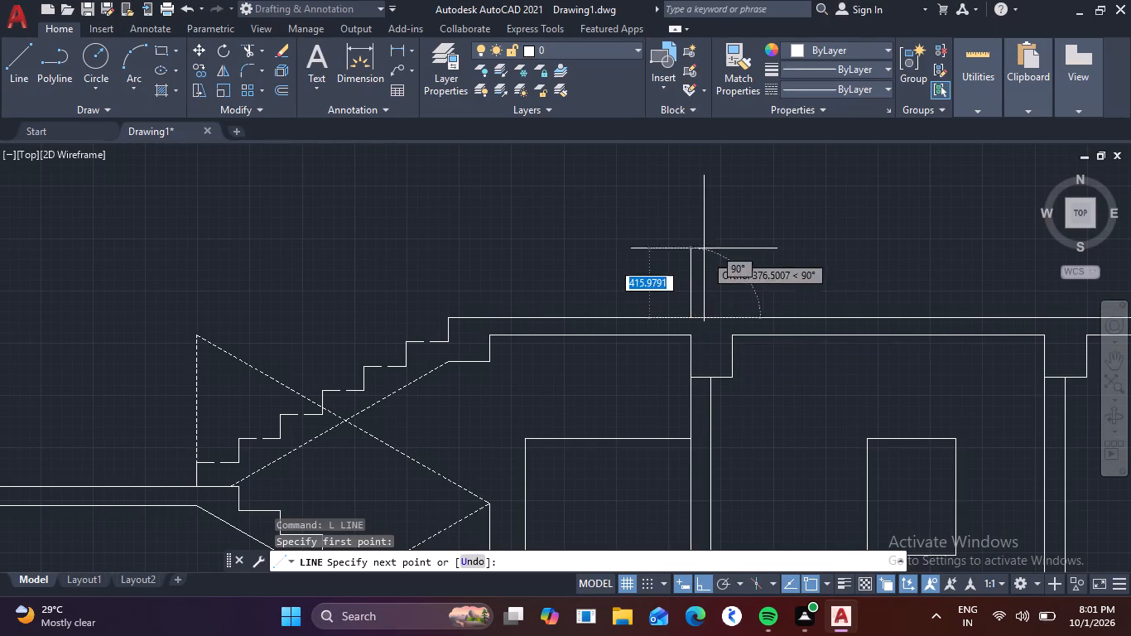
middle_click_drag(706, 229, 684, 368)
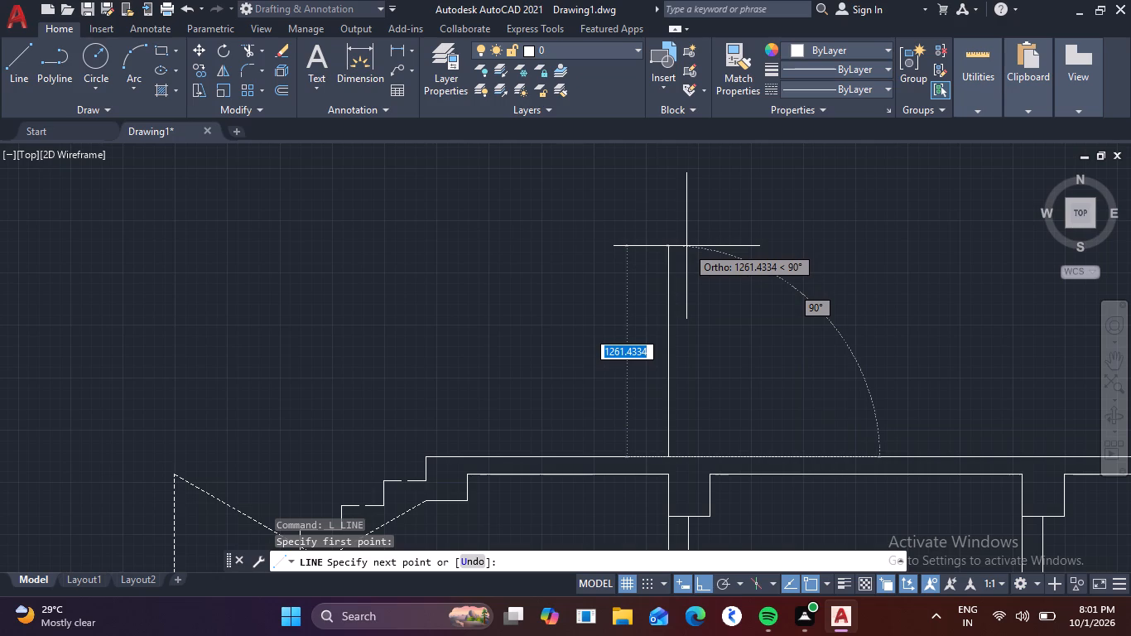
type("25")
type("00")
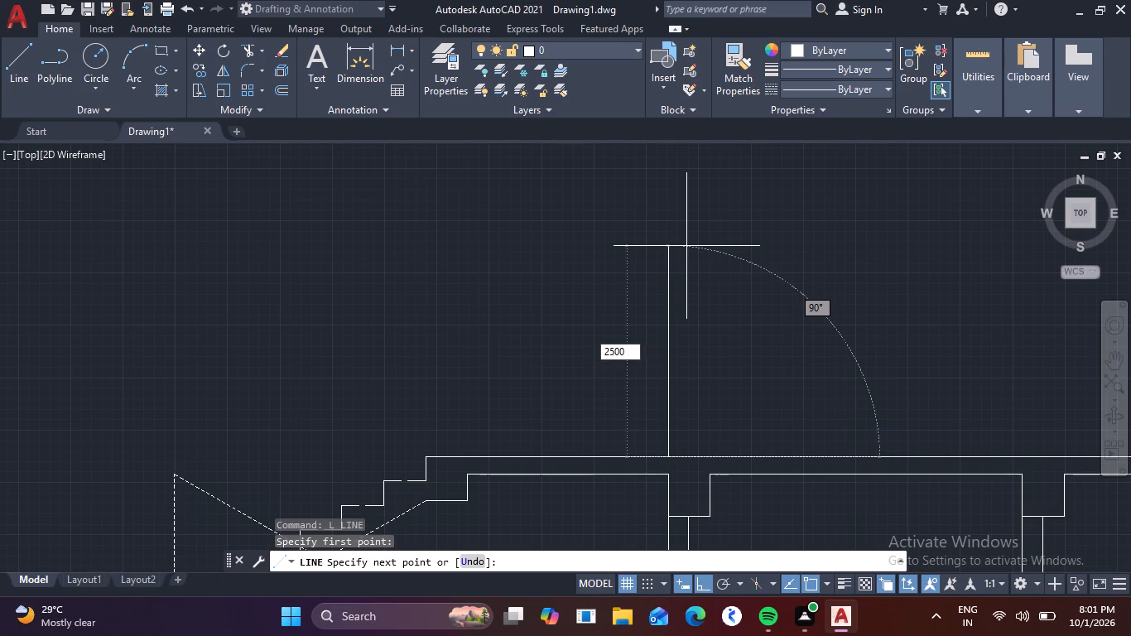
key("Return")
scroll(733, 237, "down", 2)
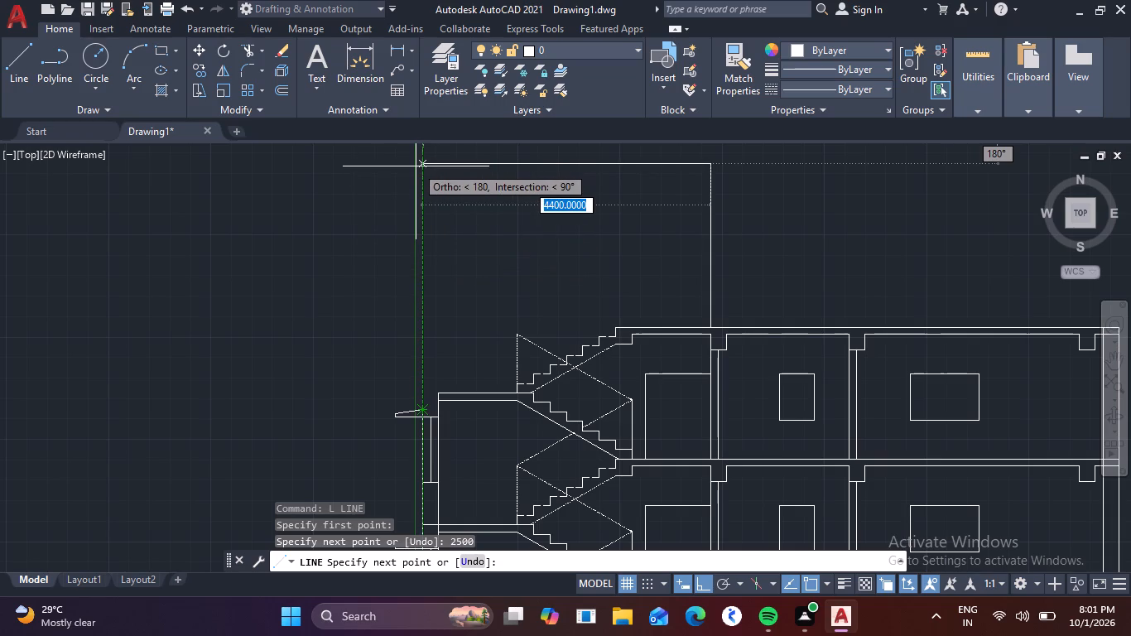
left_click(421, 162)
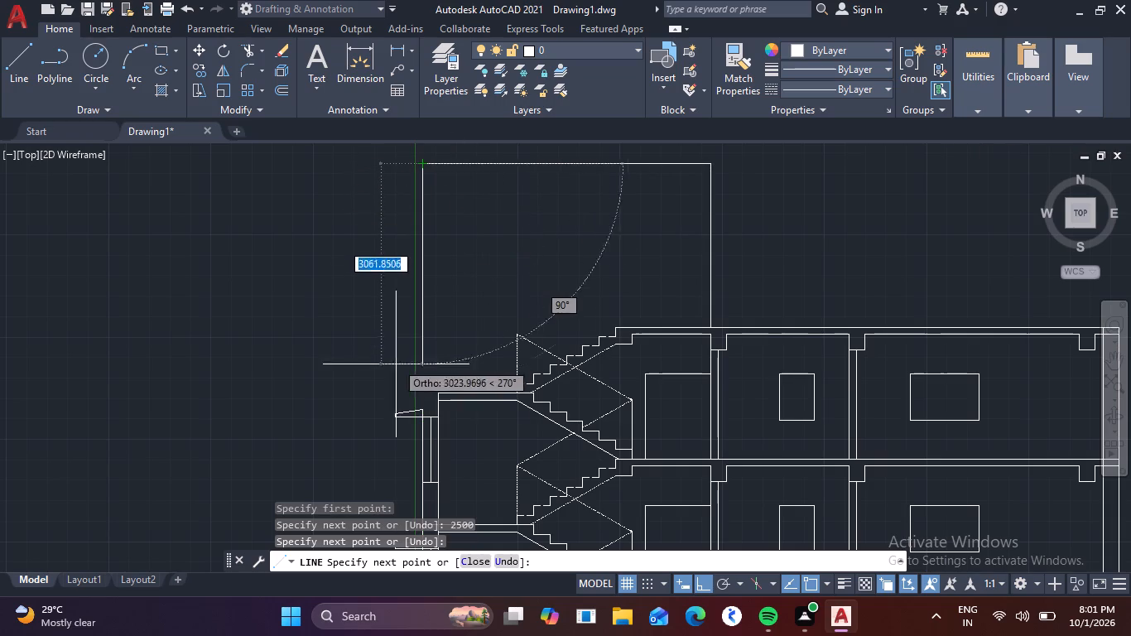
left_click(424, 408)
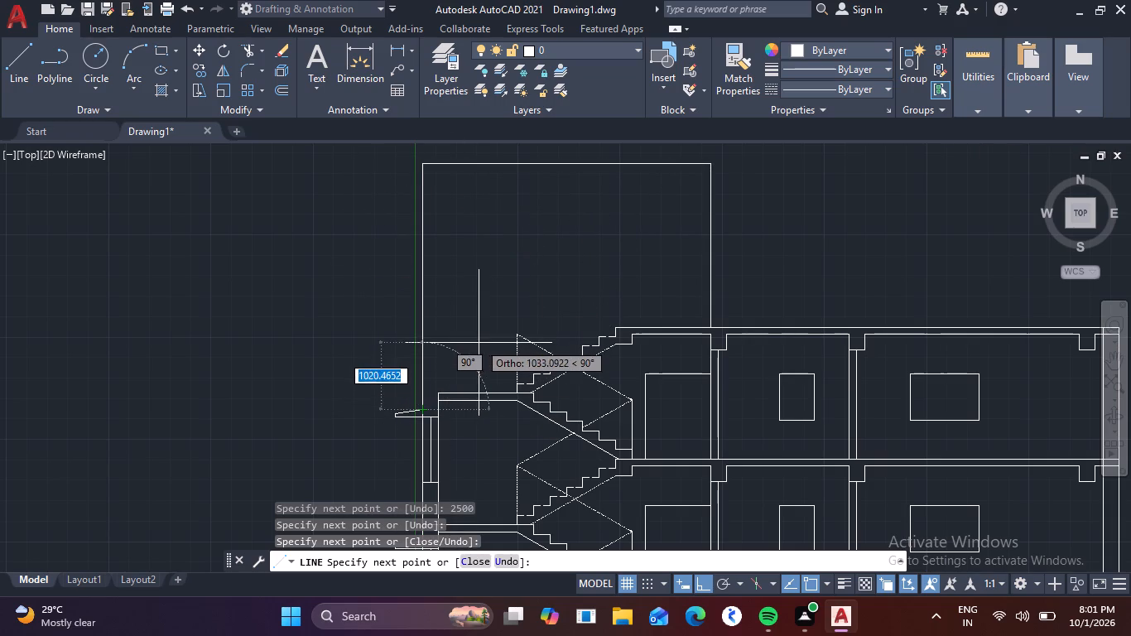
key("Escape")
Draw the stair head's inner wall line from the outer end of the top landing slab straight up to the new roof line.
key("l")
key("space")
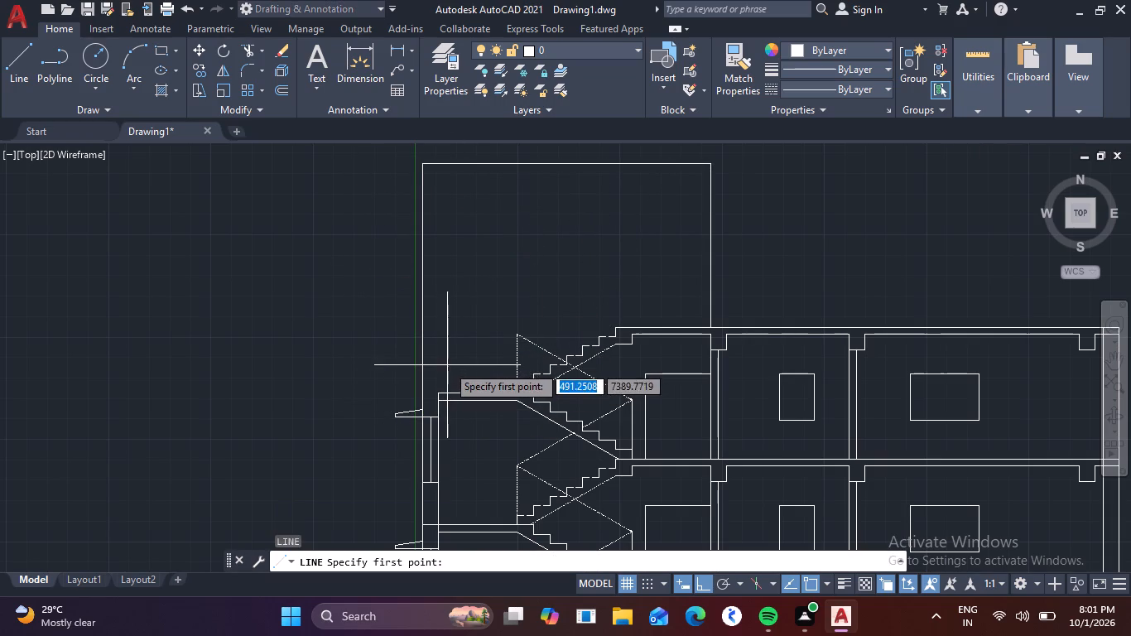
left_click(439, 391)
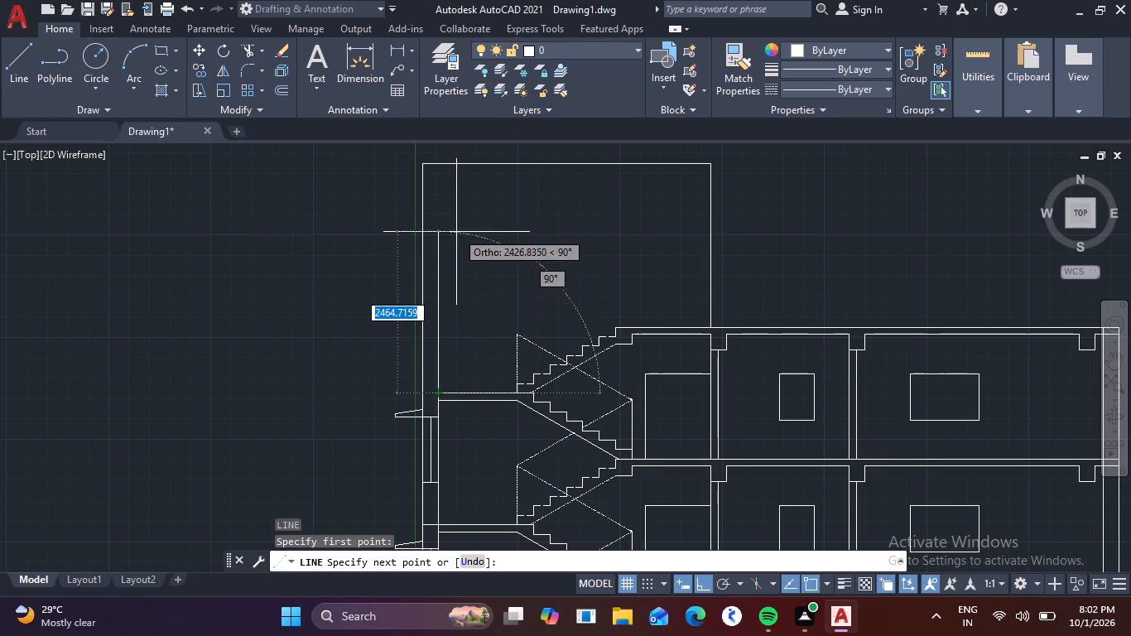
left_click(441, 167)
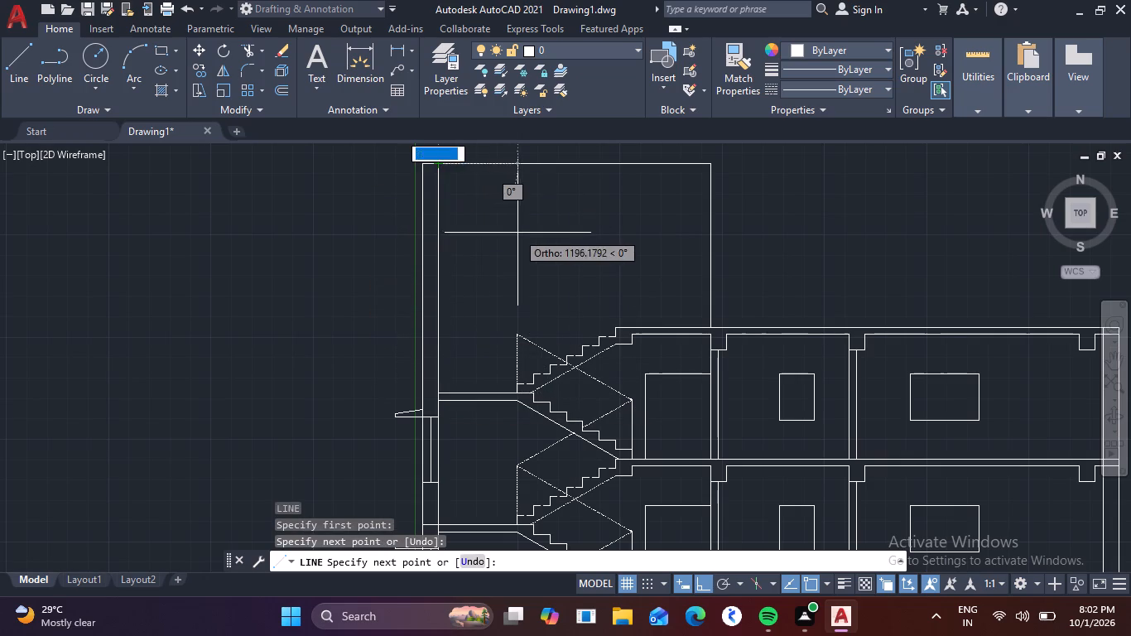
key("Escape")
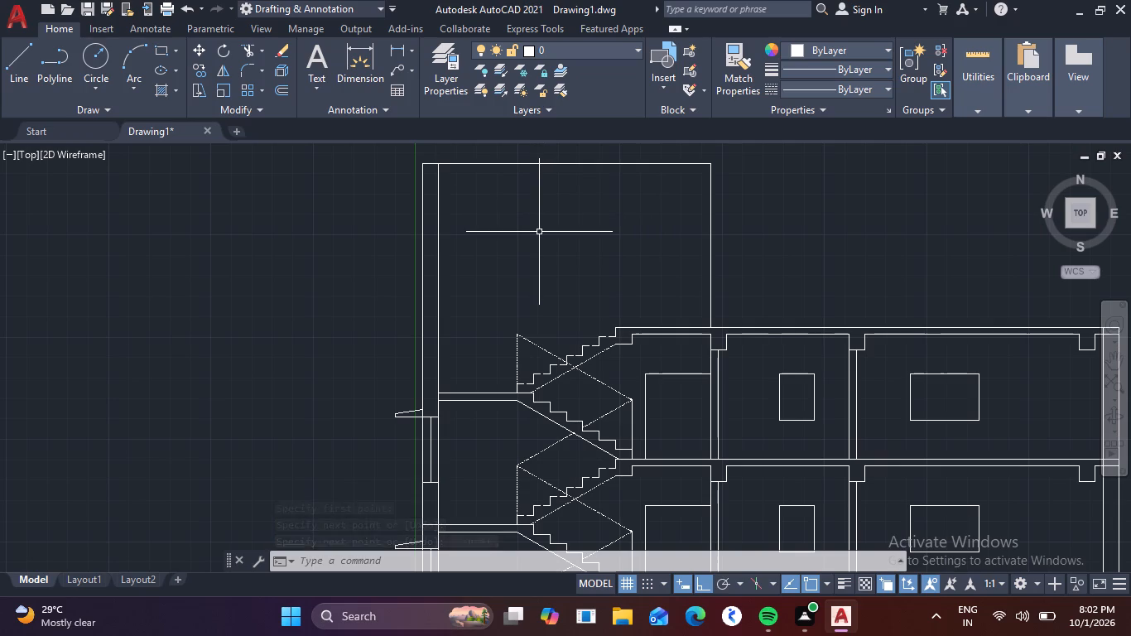
Offset the stair head's roof line 150 downward to form the roof slab's underside.
key("o")
key("Return")
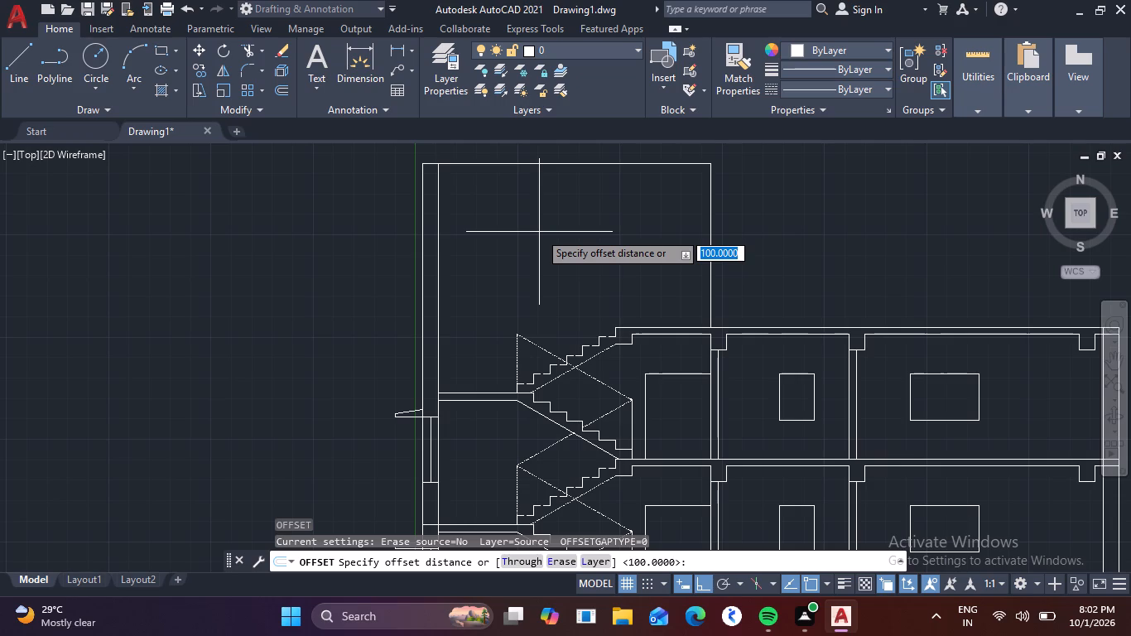
type("15")
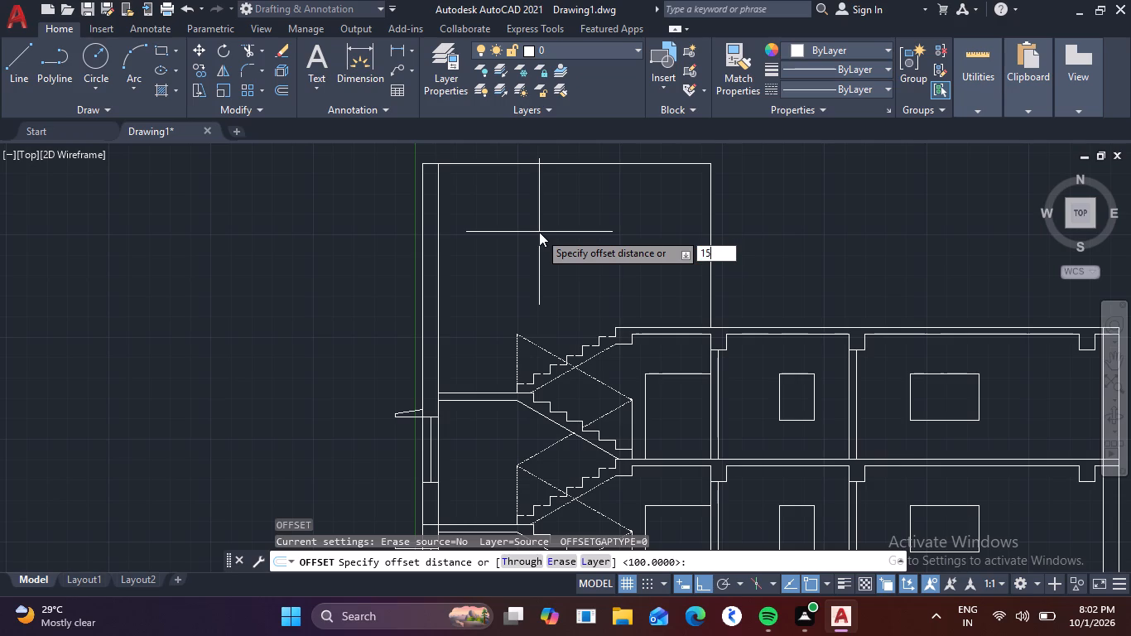
key("0")
key("Return")
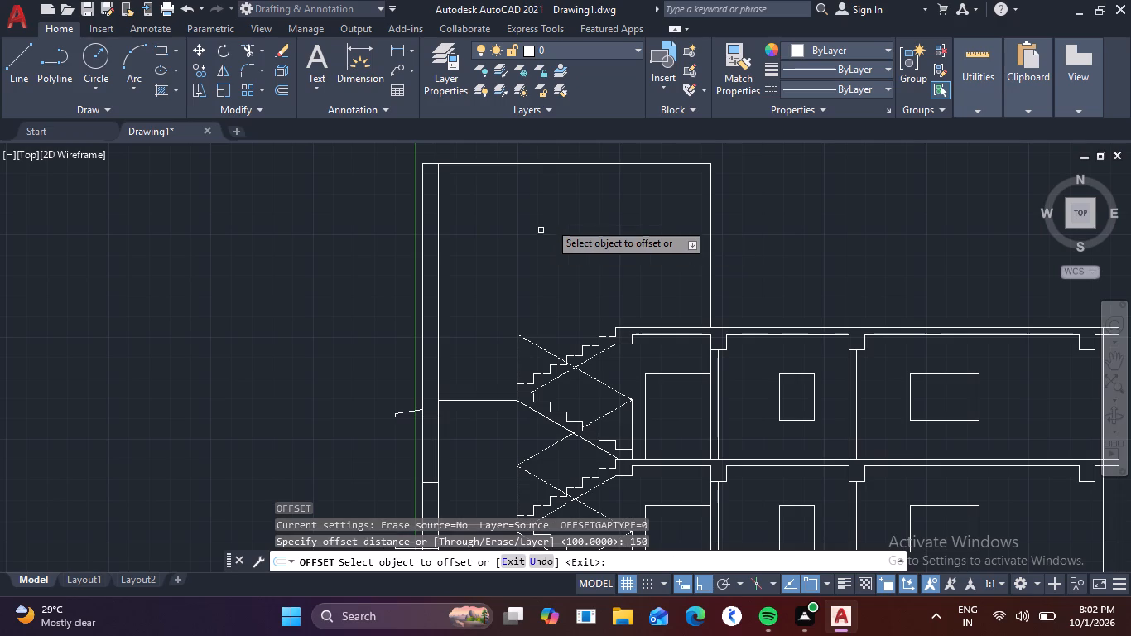
left_click(617, 165)
left_click(630, 186)
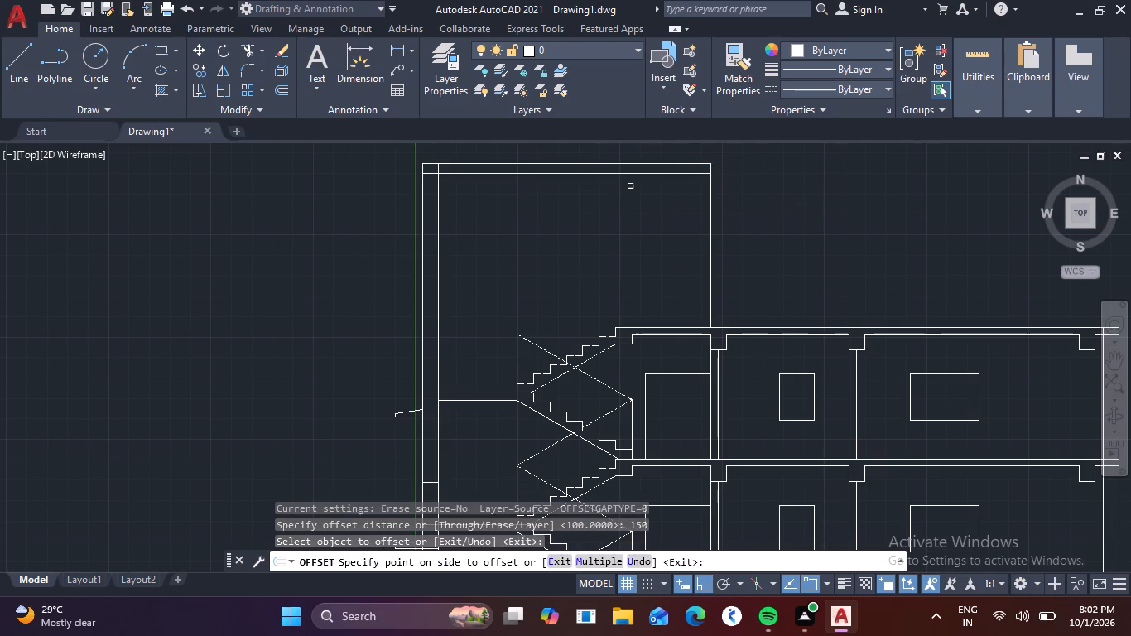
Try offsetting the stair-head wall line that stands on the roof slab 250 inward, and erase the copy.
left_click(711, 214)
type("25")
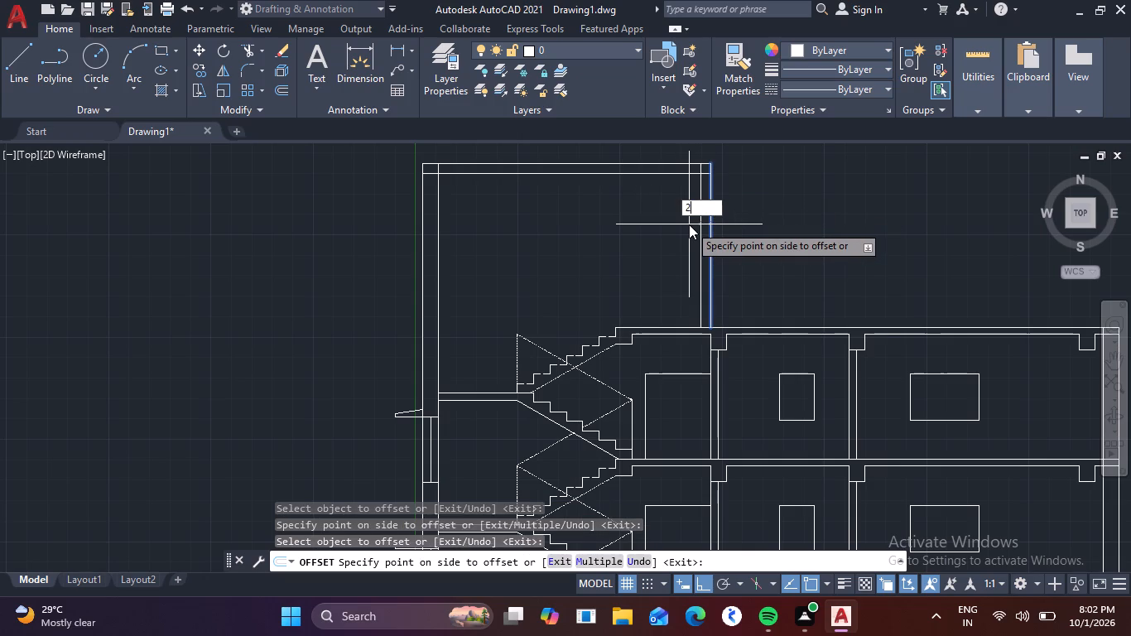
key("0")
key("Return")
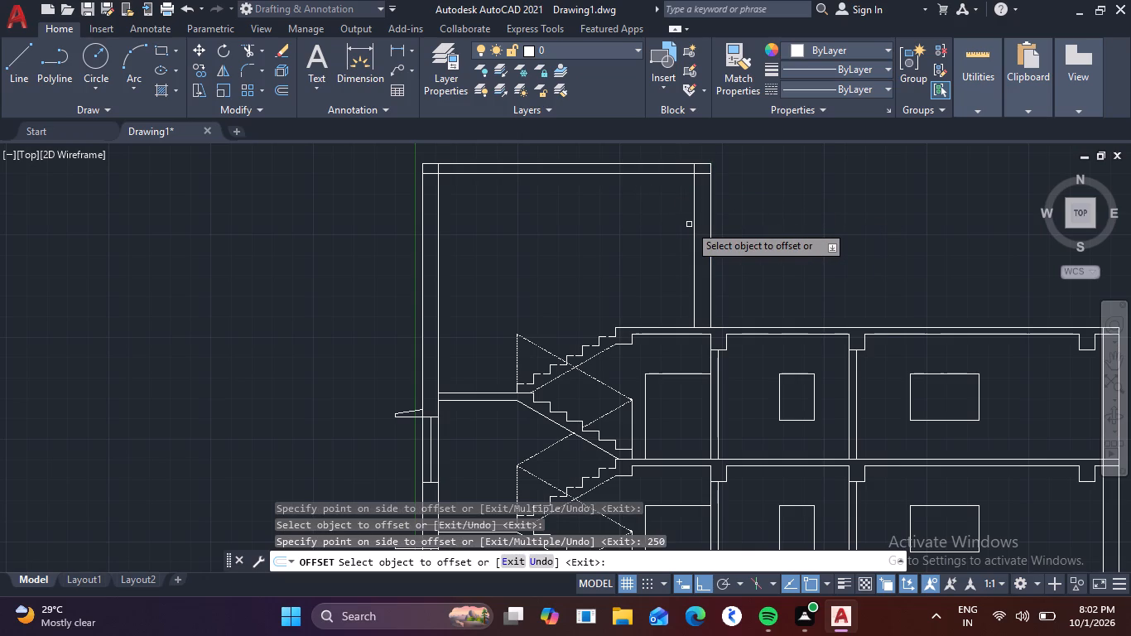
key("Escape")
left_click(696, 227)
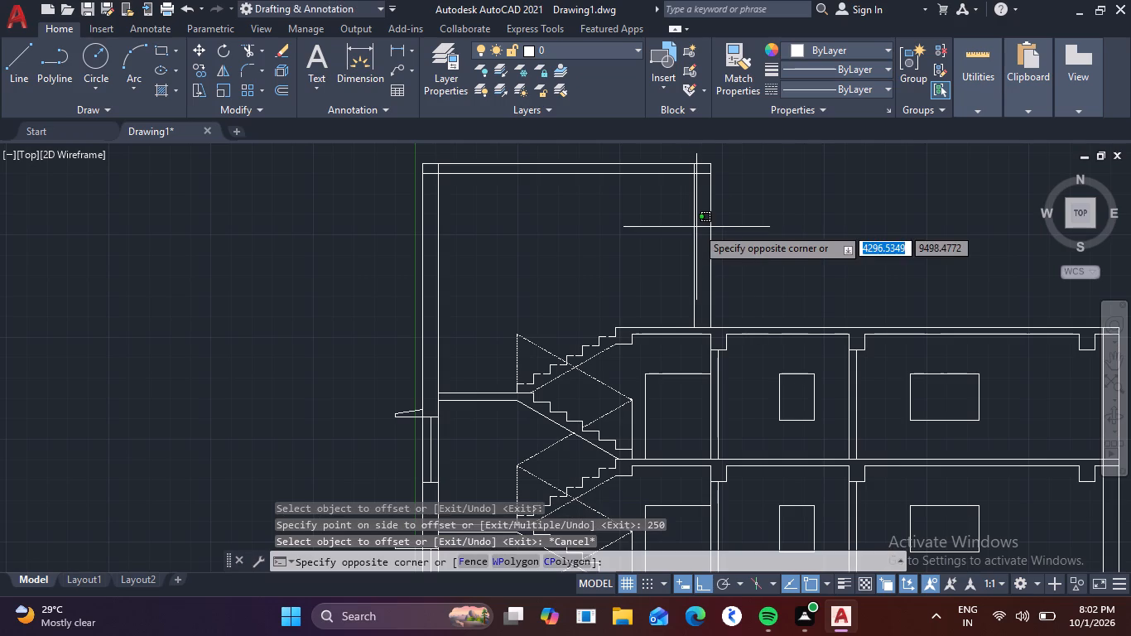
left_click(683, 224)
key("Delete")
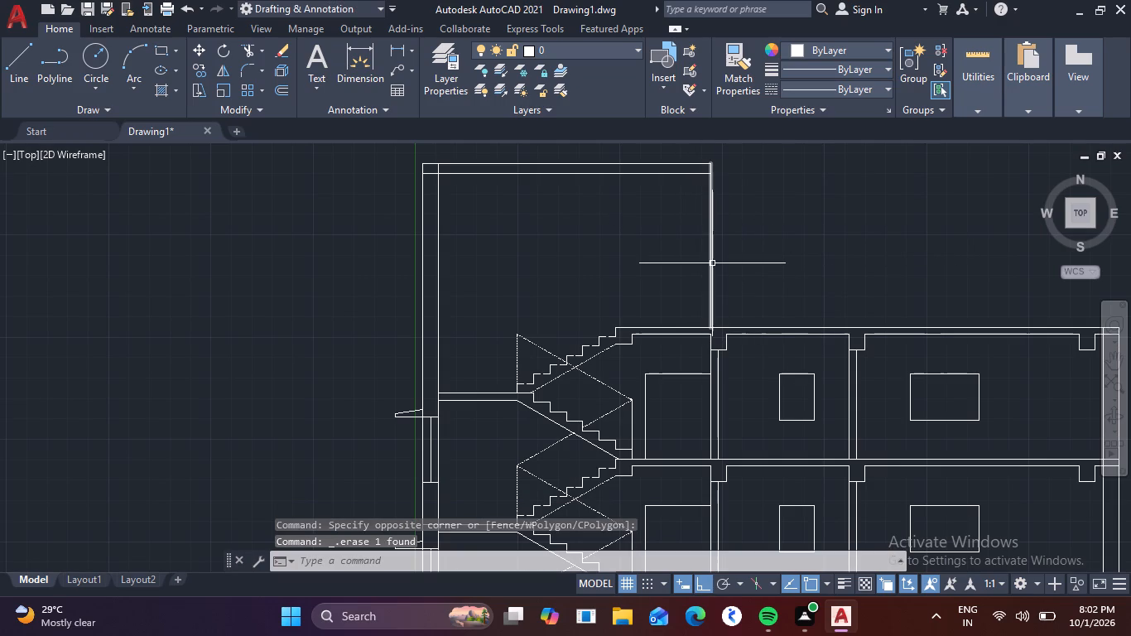
Offset the stair-head wall line standing on the roof slab 250 outward, away from the stairs.
key("o")
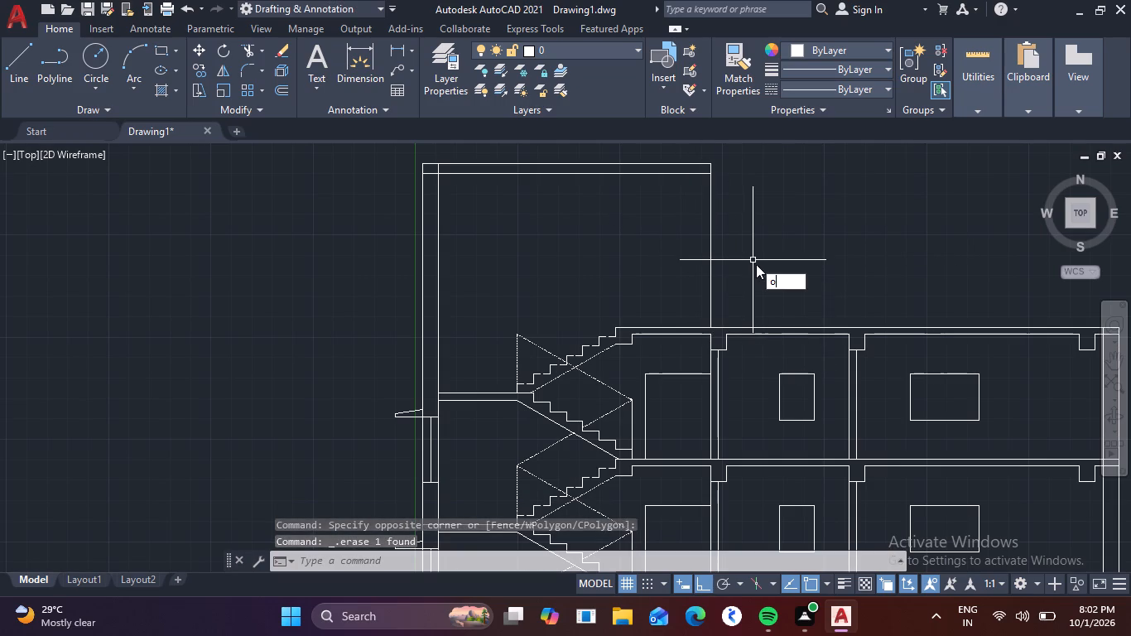
key("Return")
key("2")
key("5")
key("0")
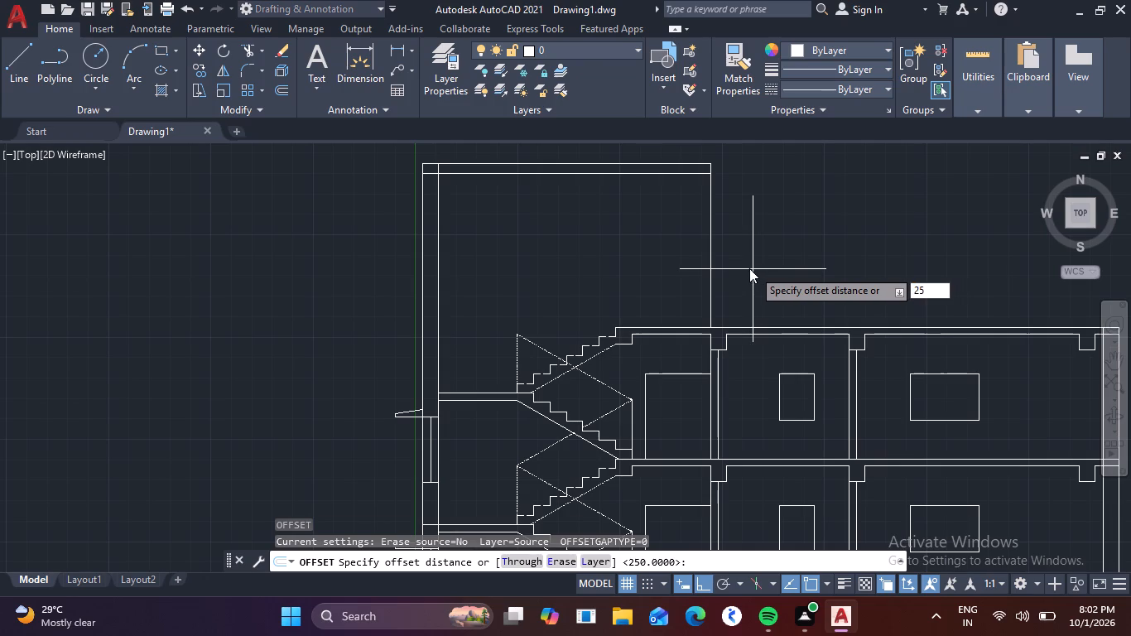
key("Return")
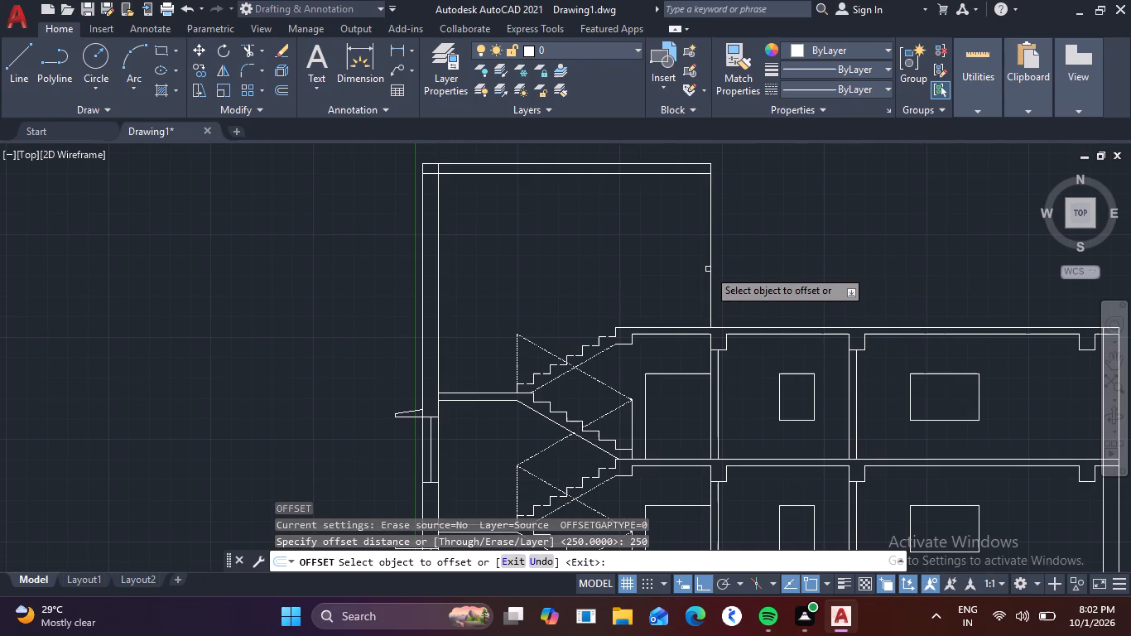
left_click(710, 261)
left_click(747, 250)
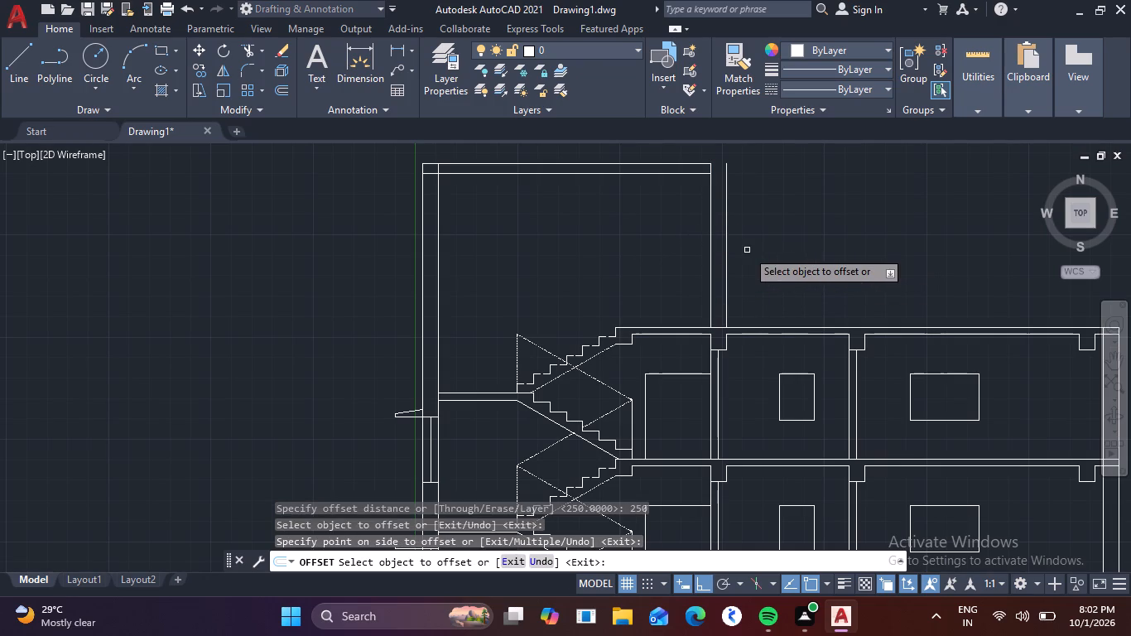
key("Escape")
Extend the stair head's top roof line and its underside line to the new outer wall face.
type("ex")
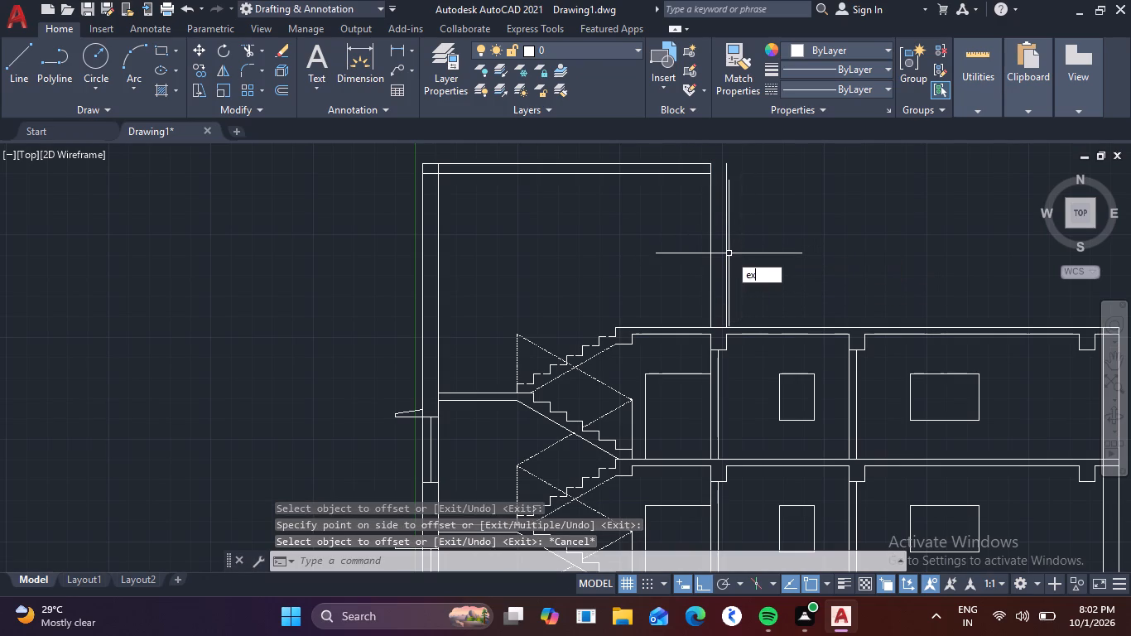
key("space")
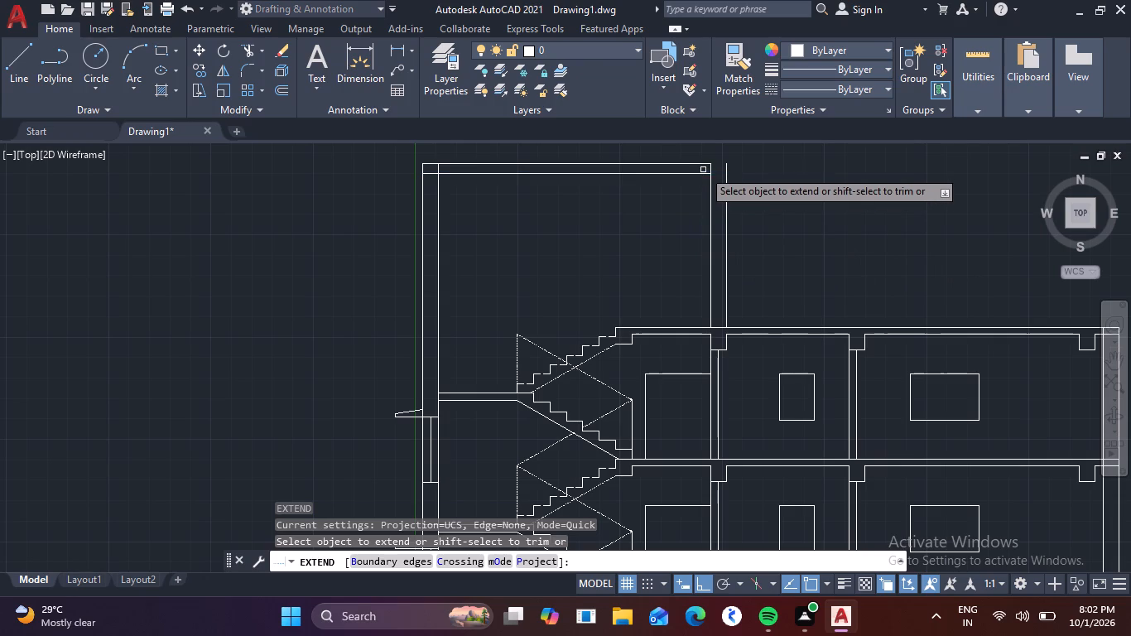
left_click(707, 176)
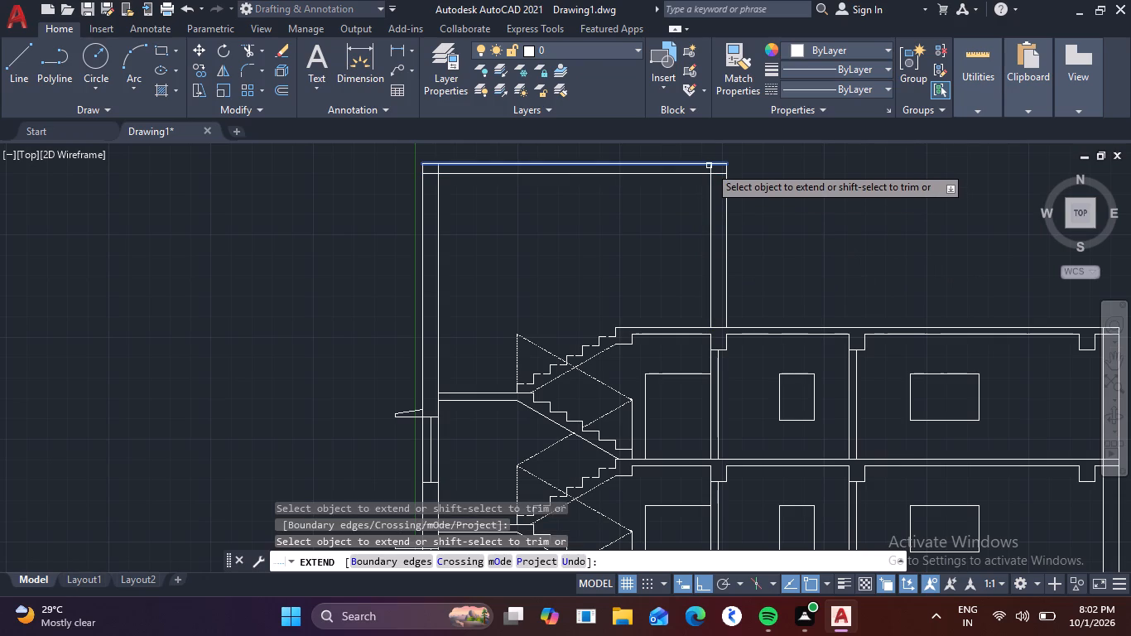
left_click(709, 166)
key("Escape")
Trim the overlapping underside and inner wall lines at the stair head's corner above the roof slab wall.
scroll(711, 194, "up", 3)
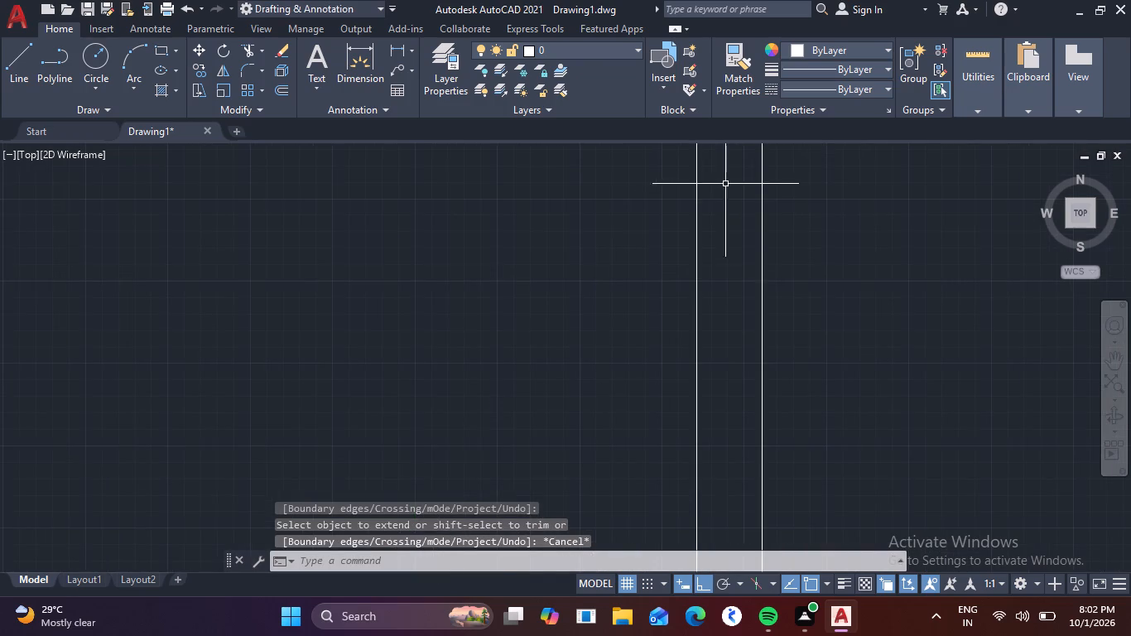
scroll(739, 194, "down", 2)
middle_click_drag(706, 225, 731, 244)
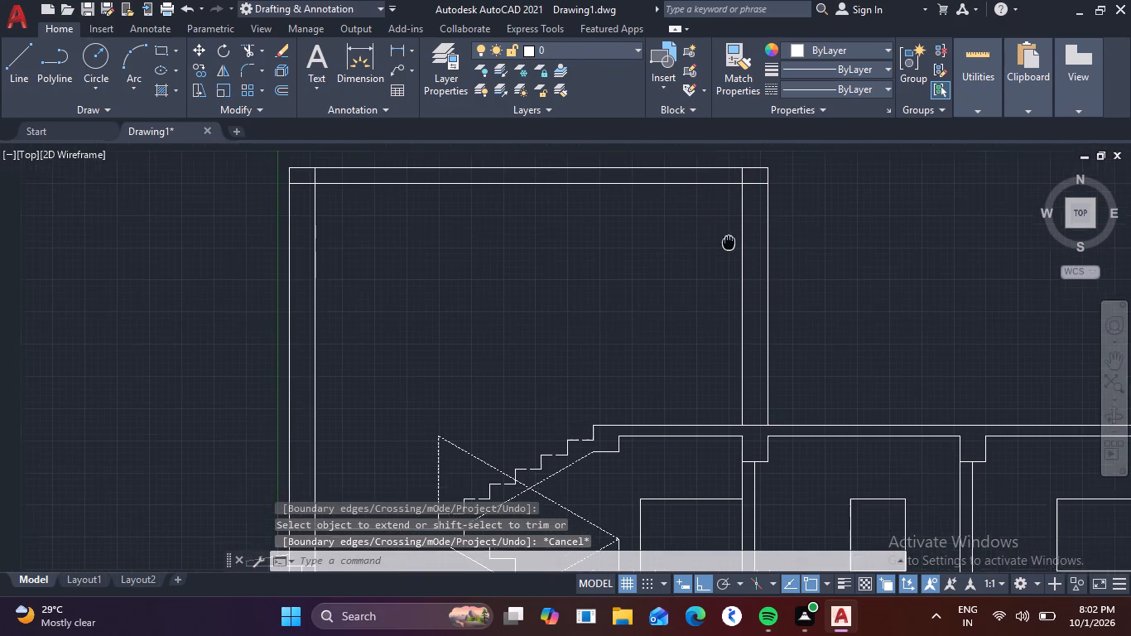
middle_click_drag(731, 244, 763, 264)
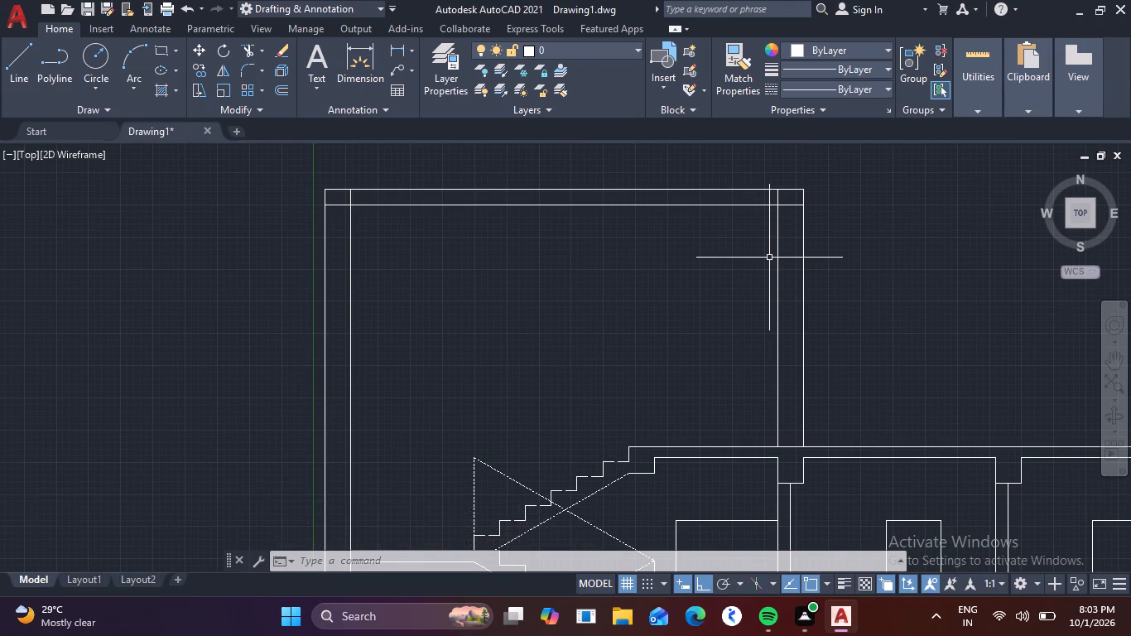
type("tr")
key("space")
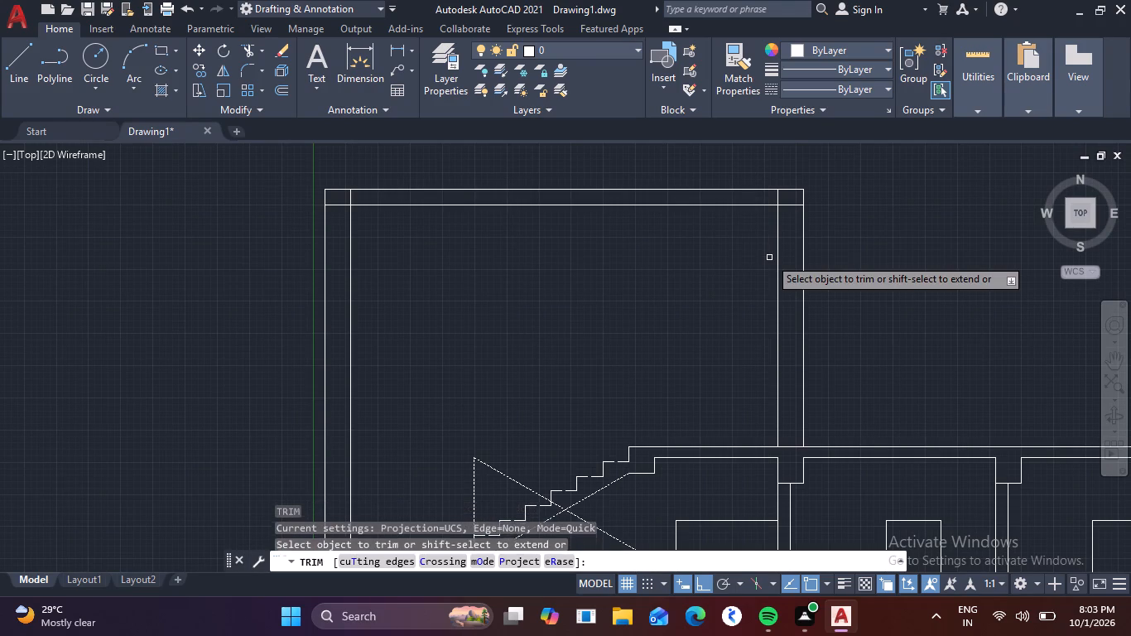
scroll(792, 211, "up", 2)
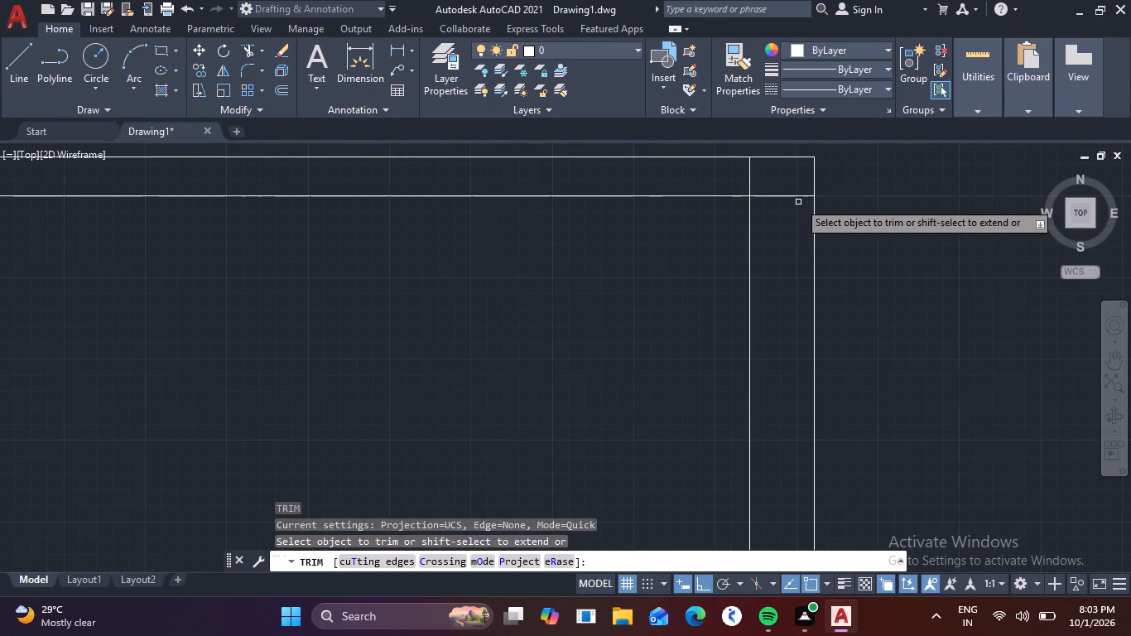
left_click_drag(799, 201, 744, 186)
left_click(742, 186)
scroll(772, 181, "down", 1)
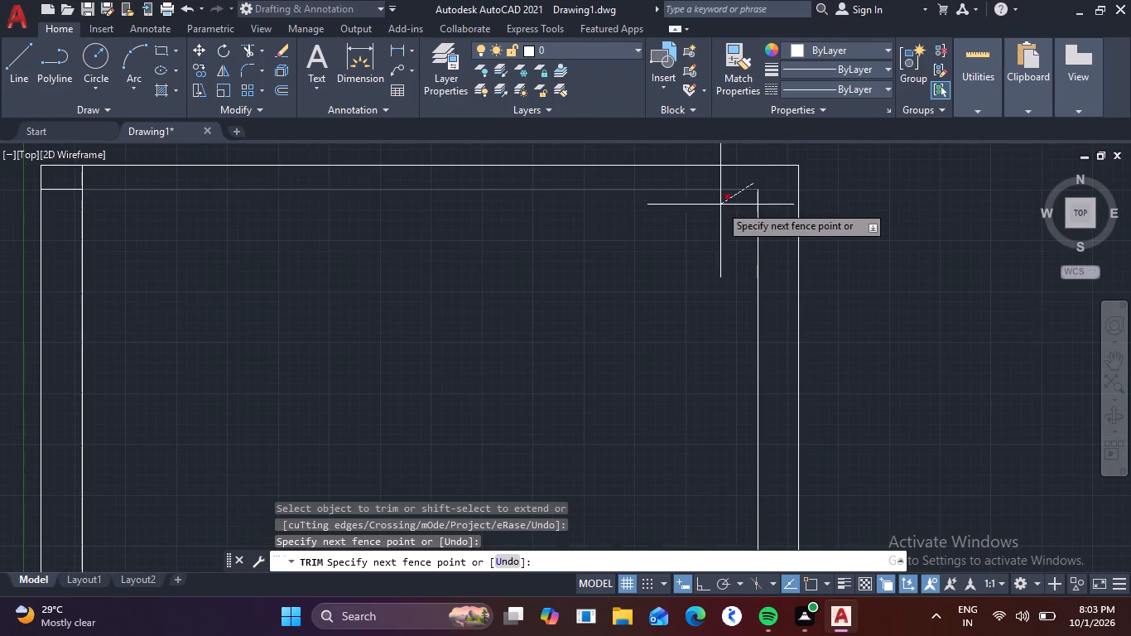
left_click(747, 176)
scroll(654, 208, "down", 1)
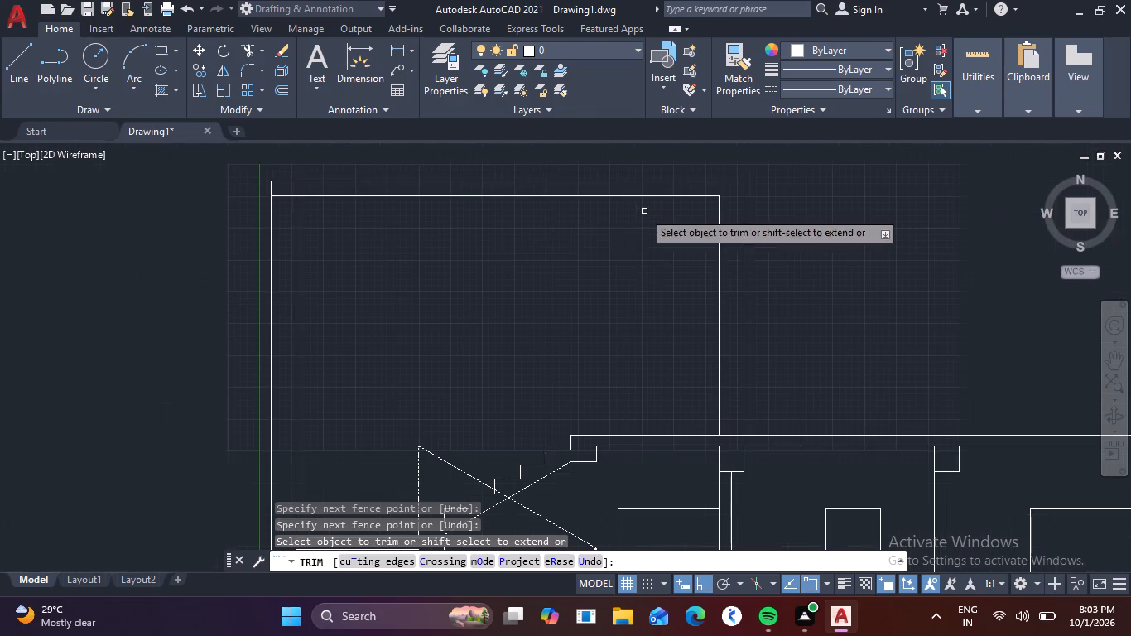
Trim the overlapping underside and inner wall lines at the stair head's opposite corner, above the landing-side wall.
middle_click_drag(484, 255, 663, 256)
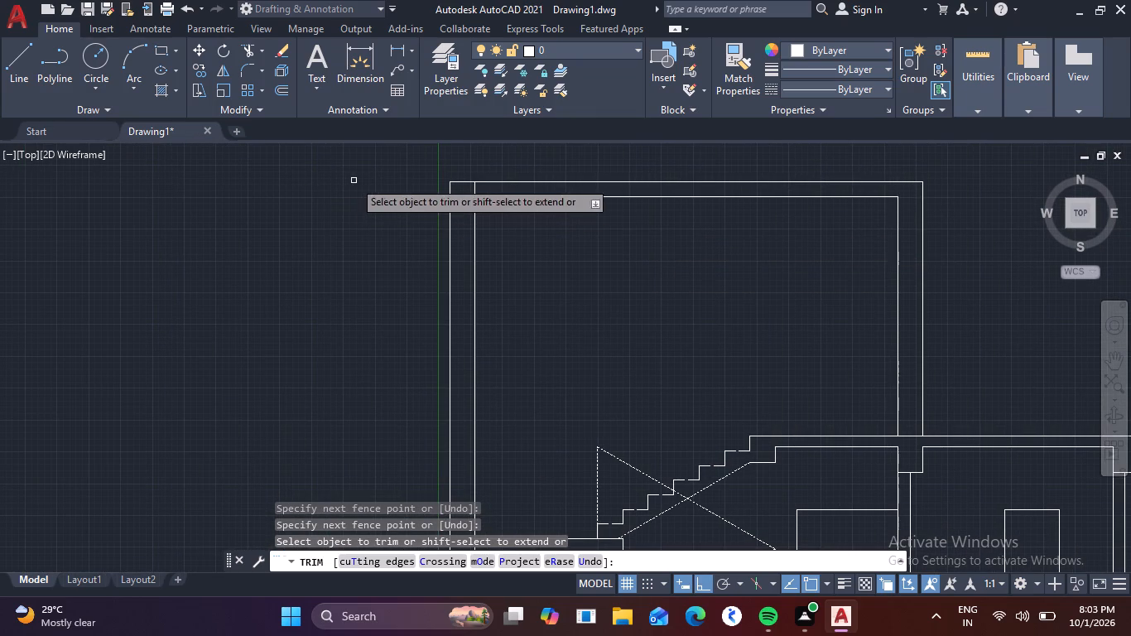
scroll(460, 195, "up", 1)
left_click(467, 199)
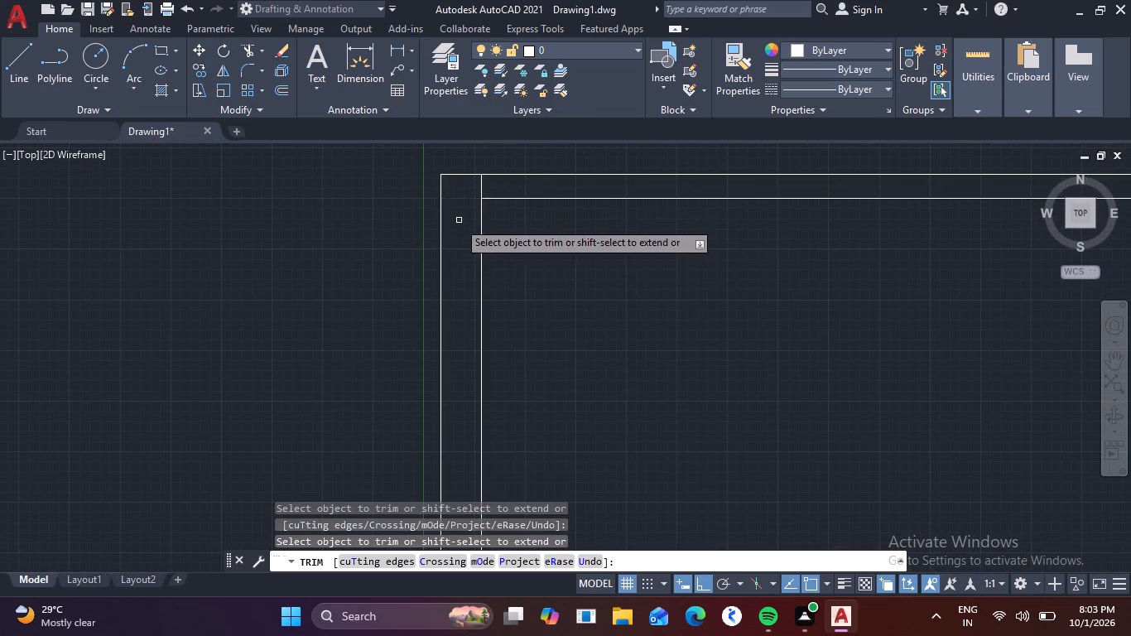
key("Escape")
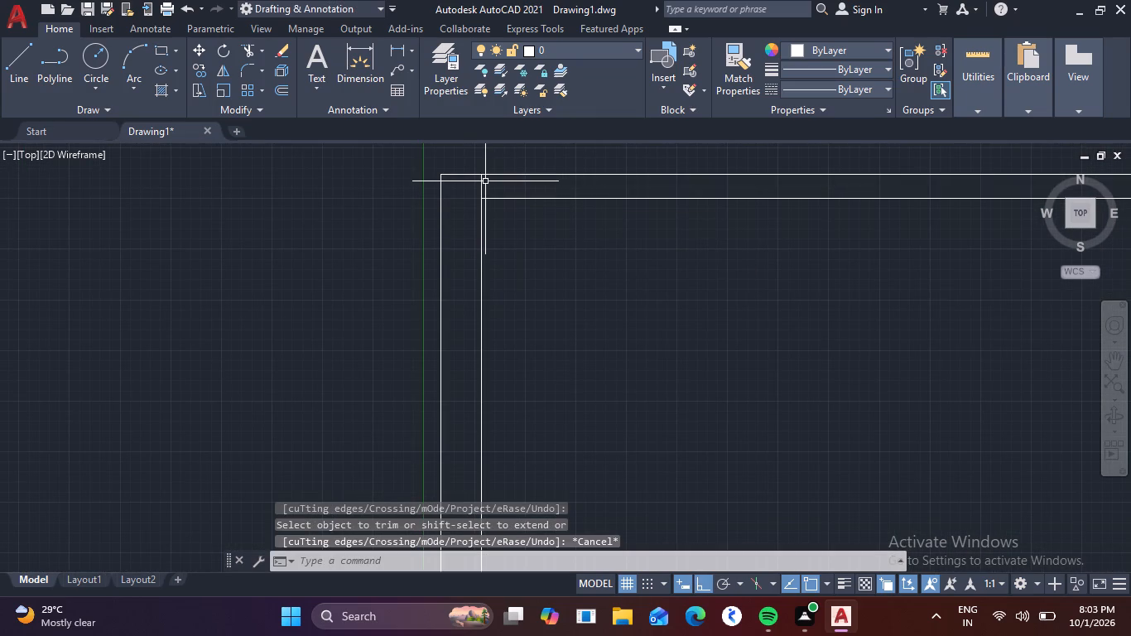
key("space")
left_click_drag(478, 189, 508, 181)
key("Escape")
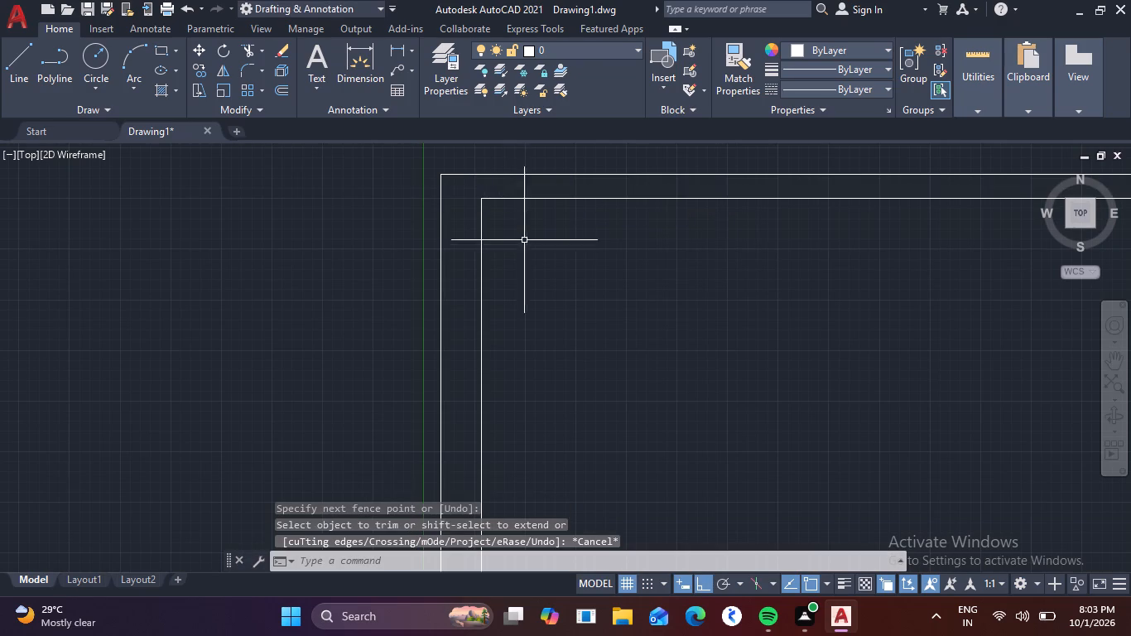
Draw a line 150 down from the landing-side inner roof corner, continuing across the wall to its outer face.
key("l")
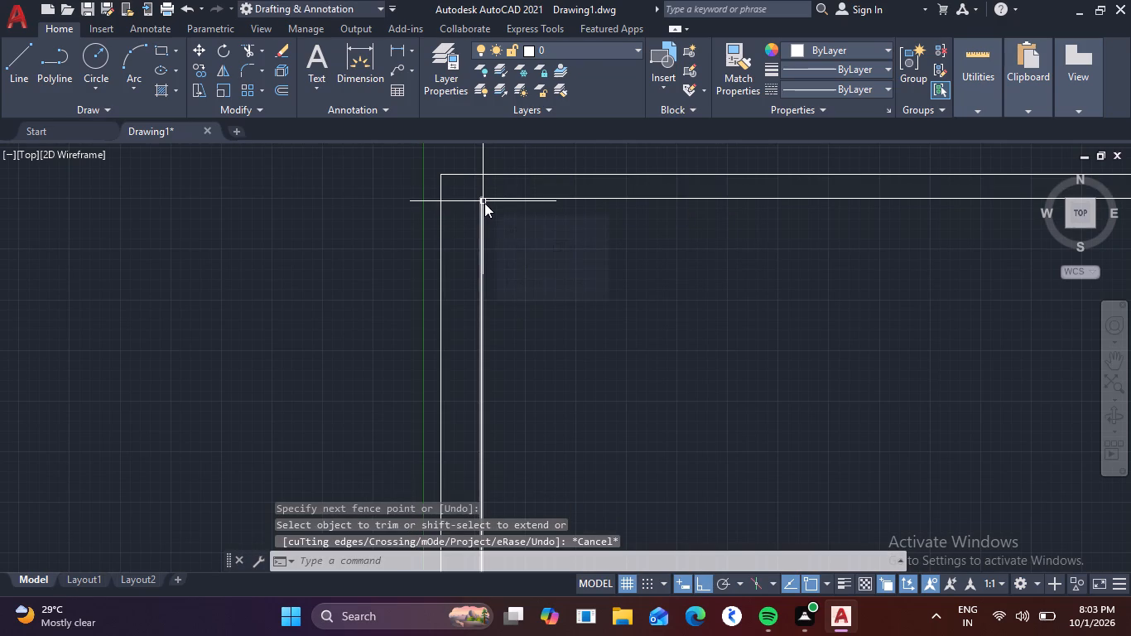
key("space")
left_click(479, 200)
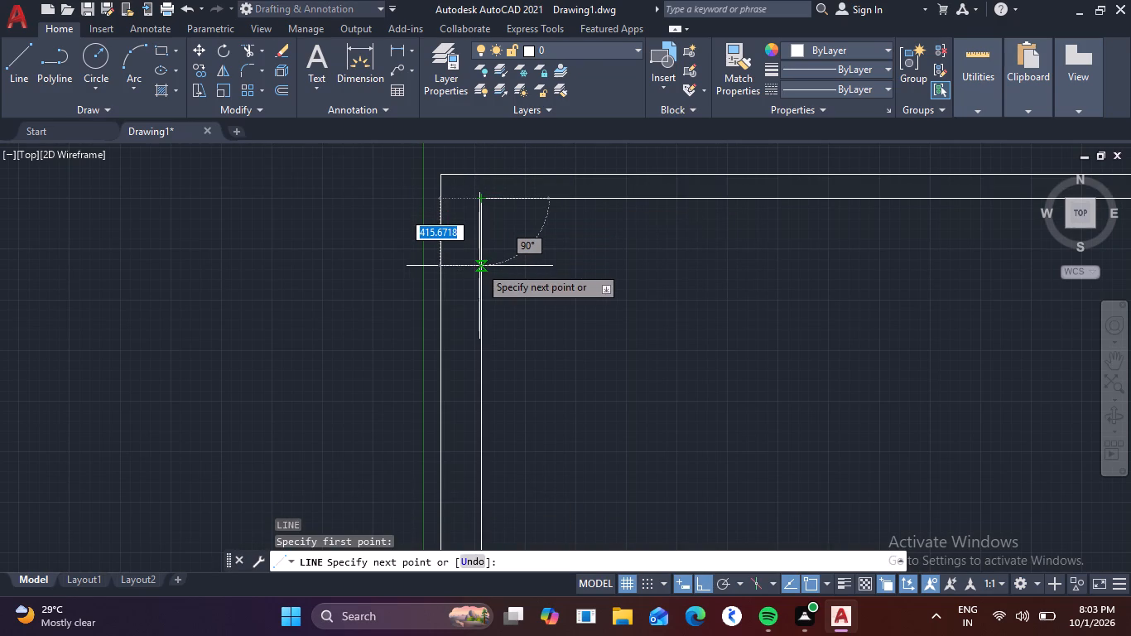
type("15")
key("0")
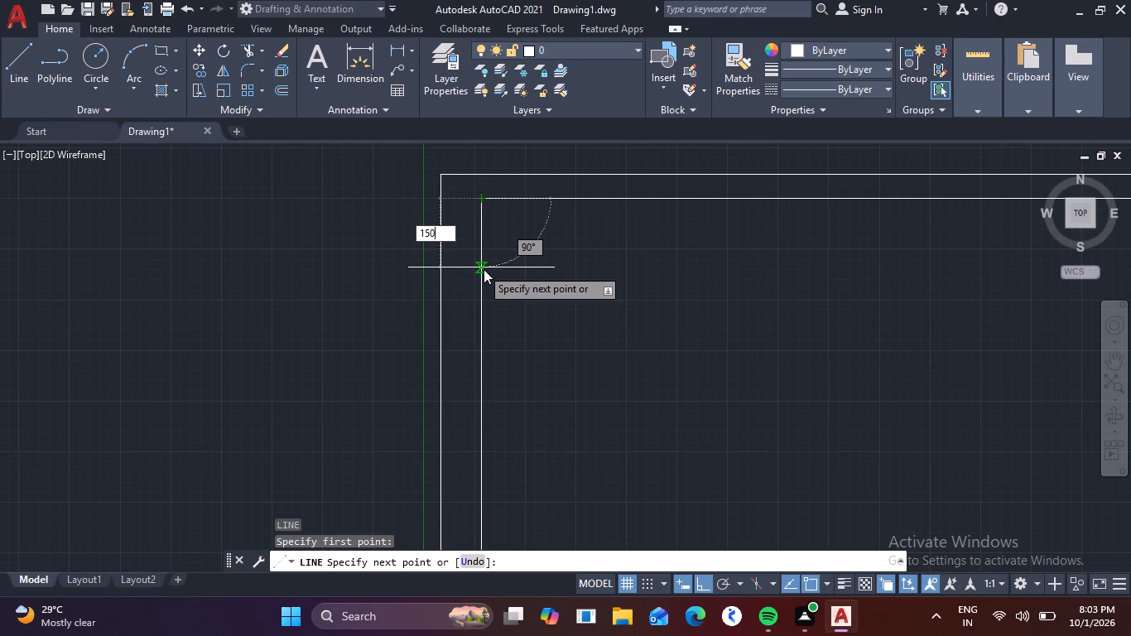
key("Return")
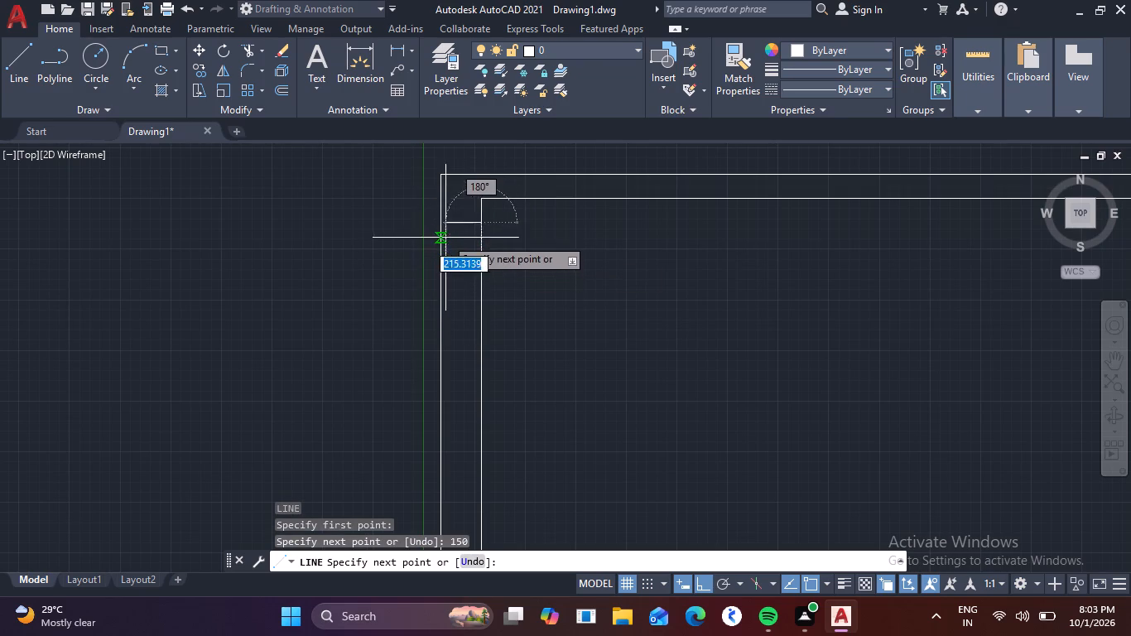
left_click(442, 224)
key("Escape")
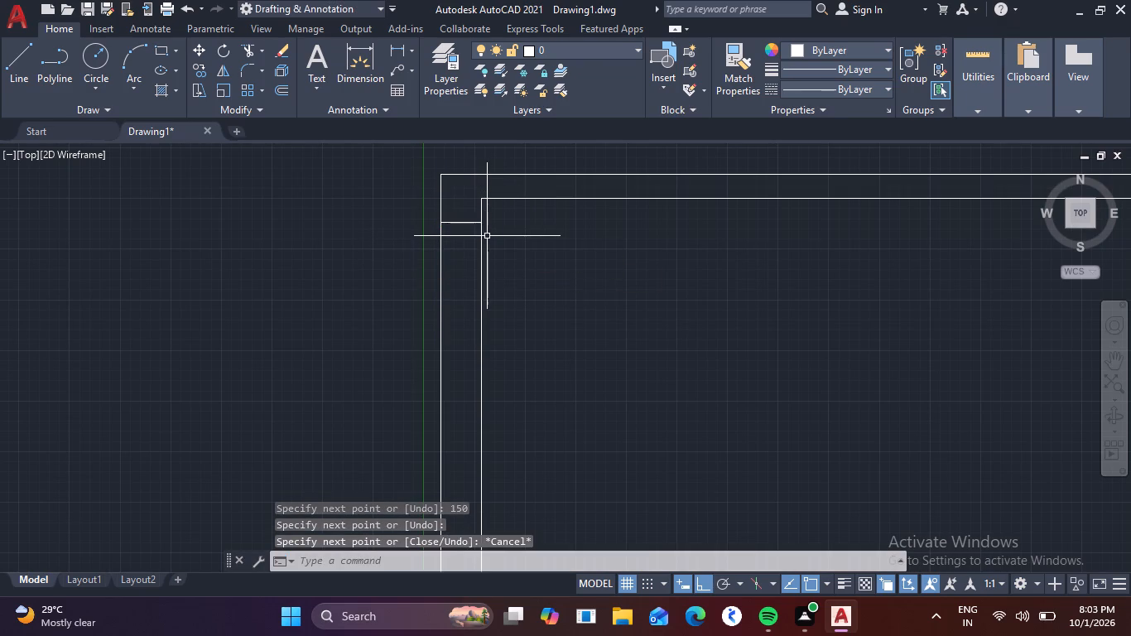
Draw a 250 by 250 beam beneath the stair-head roof slab, roughly above the edge of the stair landing.
scroll(509, 250, "down", 1)
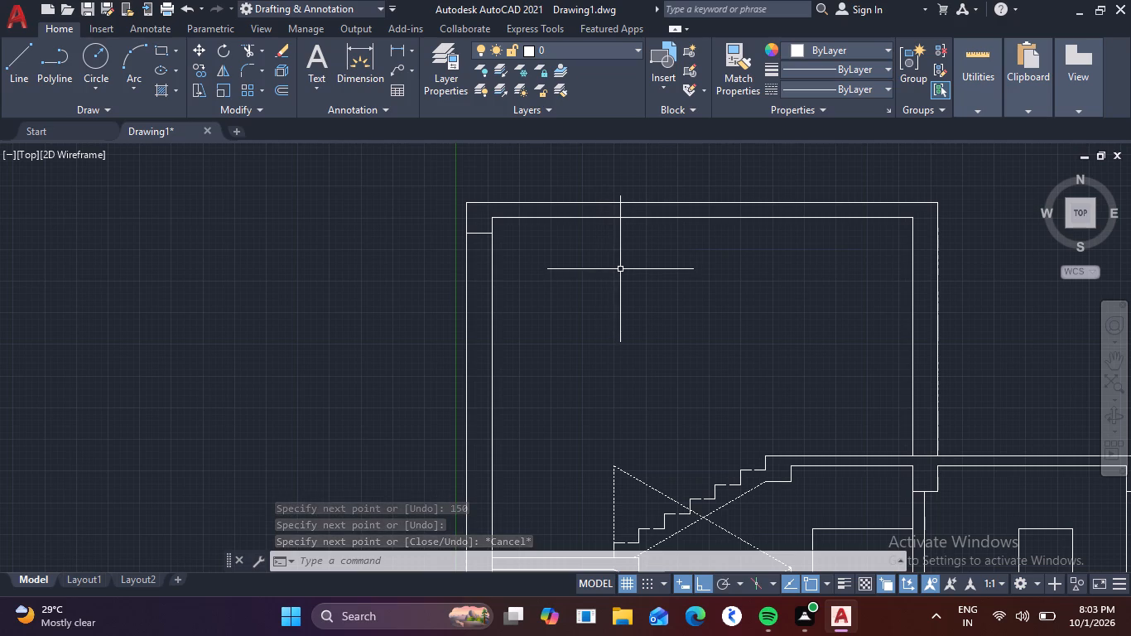
scroll(621, 270, "up", 1)
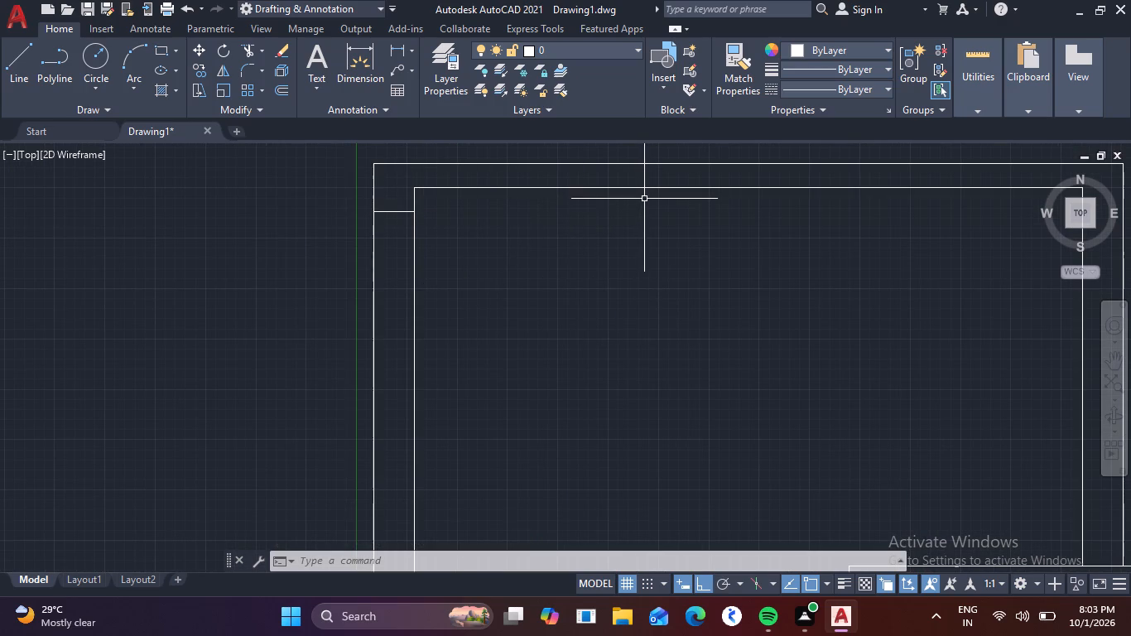
type("l")
key("space")
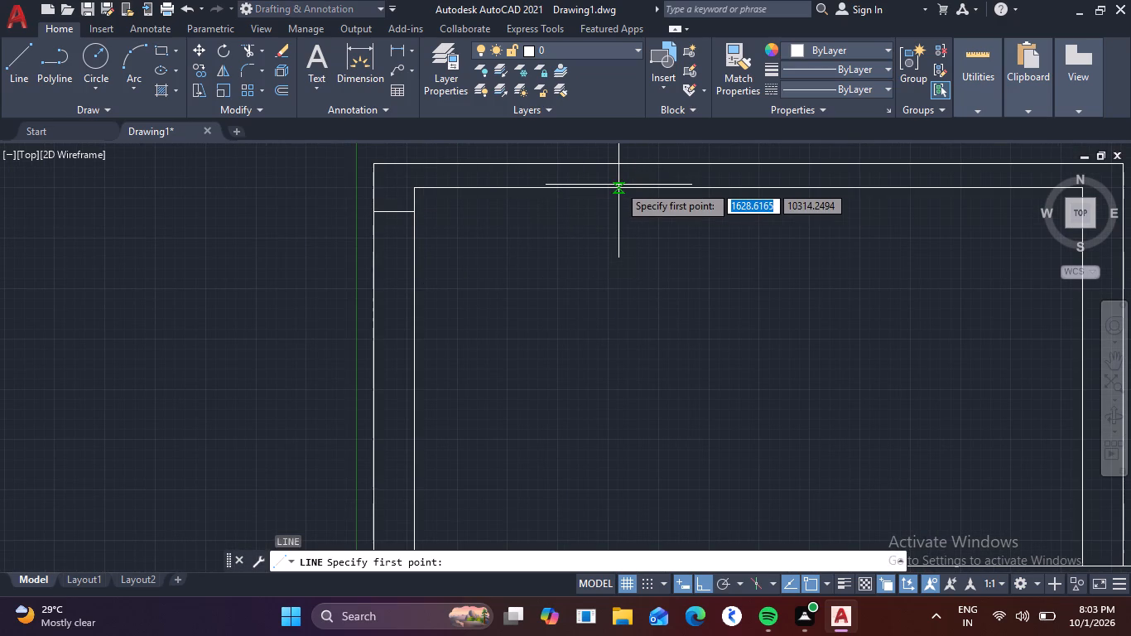
left_click(622, 189)
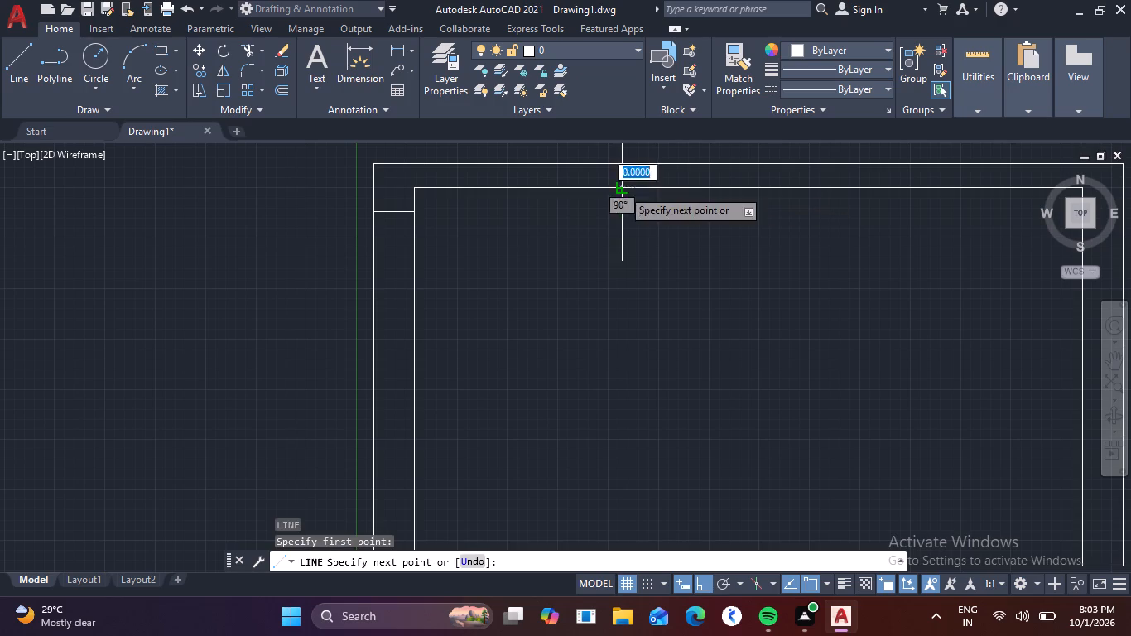
type("25")
key("0")
key("Return")
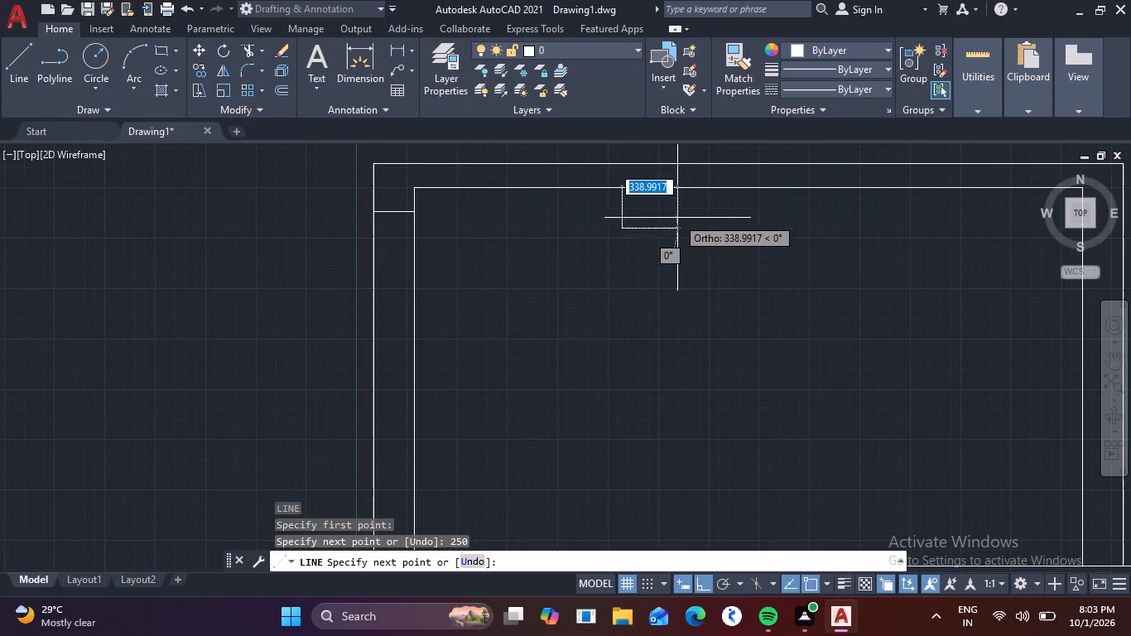
key("2")
key("5")
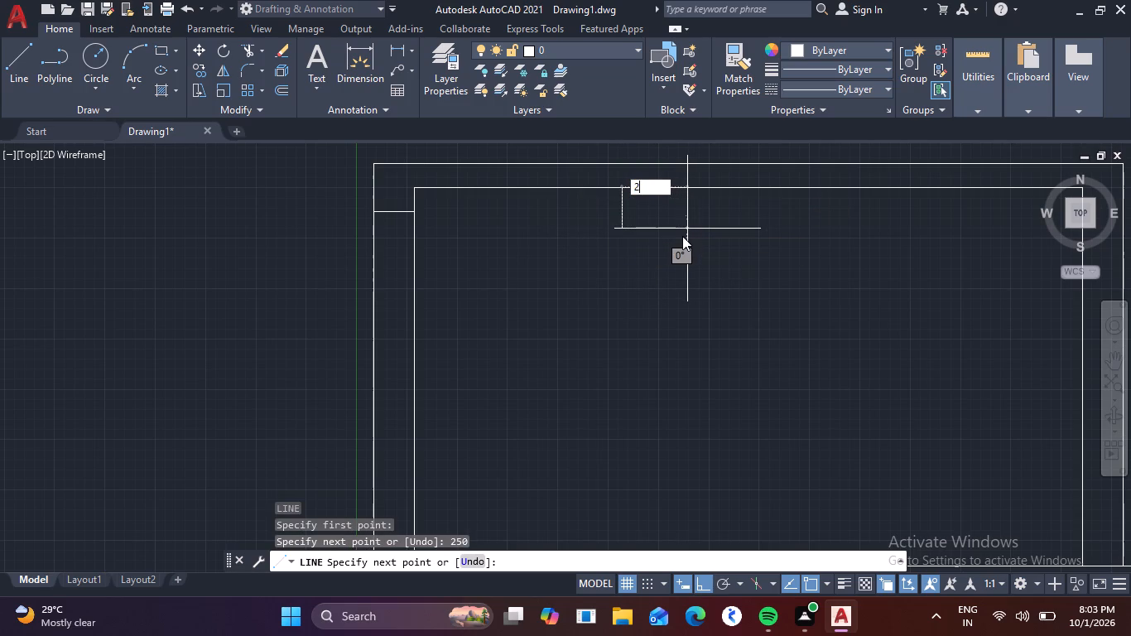
key("0")
key("BackSpace")
key("0")
key("Return")
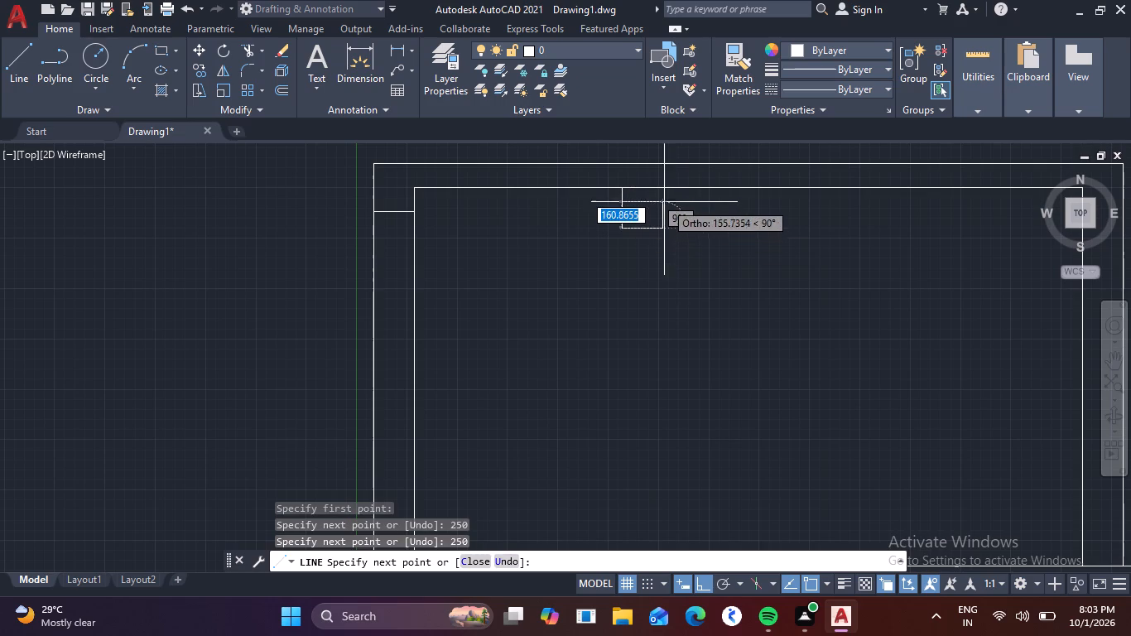
left_click(664, 190)
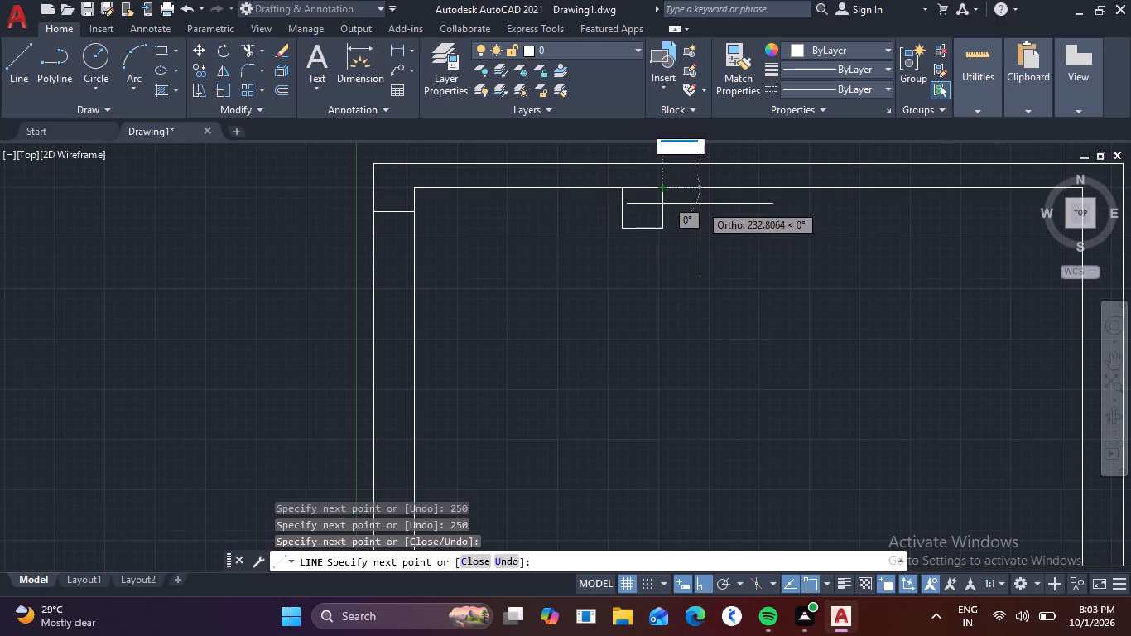
key("Escape")
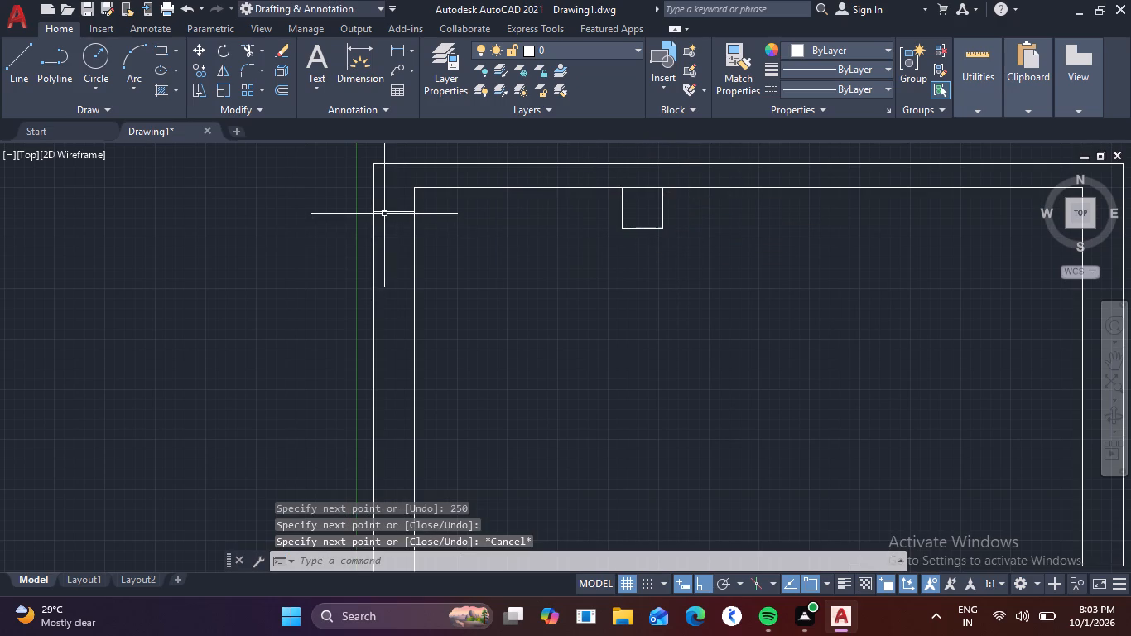
Replace the short line across the landing-side wall with one level with the new beam's underside.
left_click(384, 214)
key("Delete")
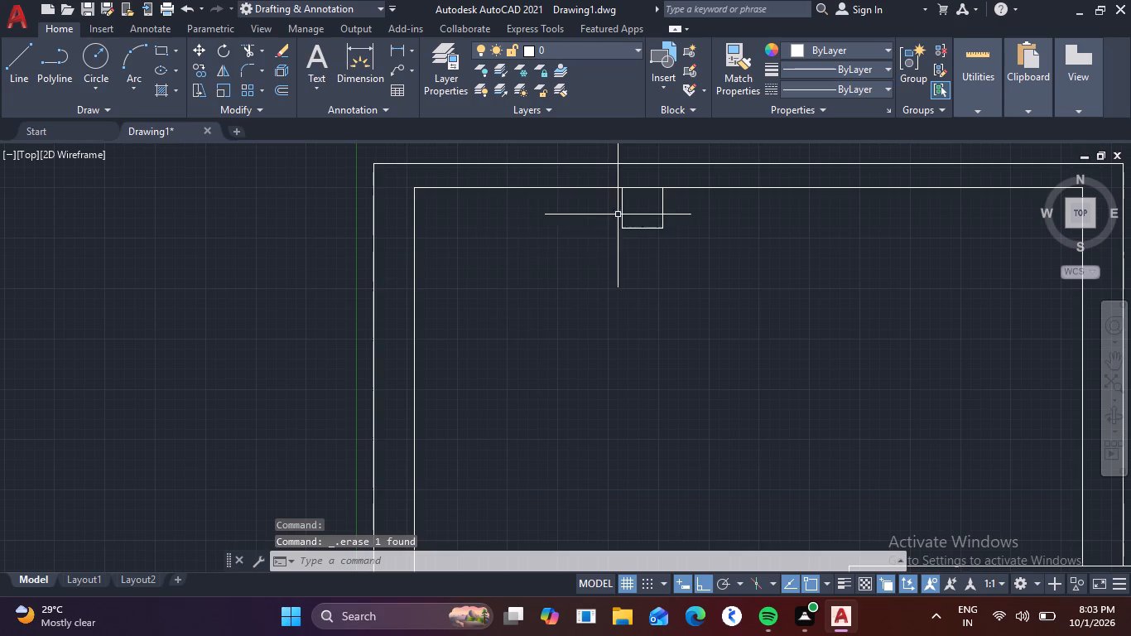
key("l")
key("space")
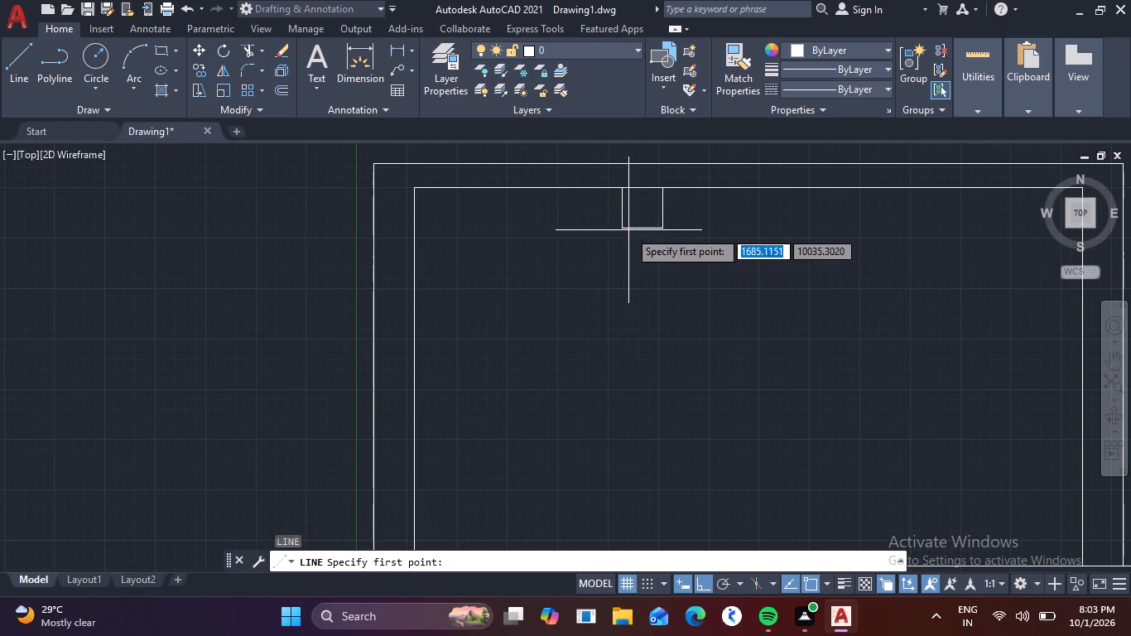
left_click(411, 229)
left_click(374, 227)
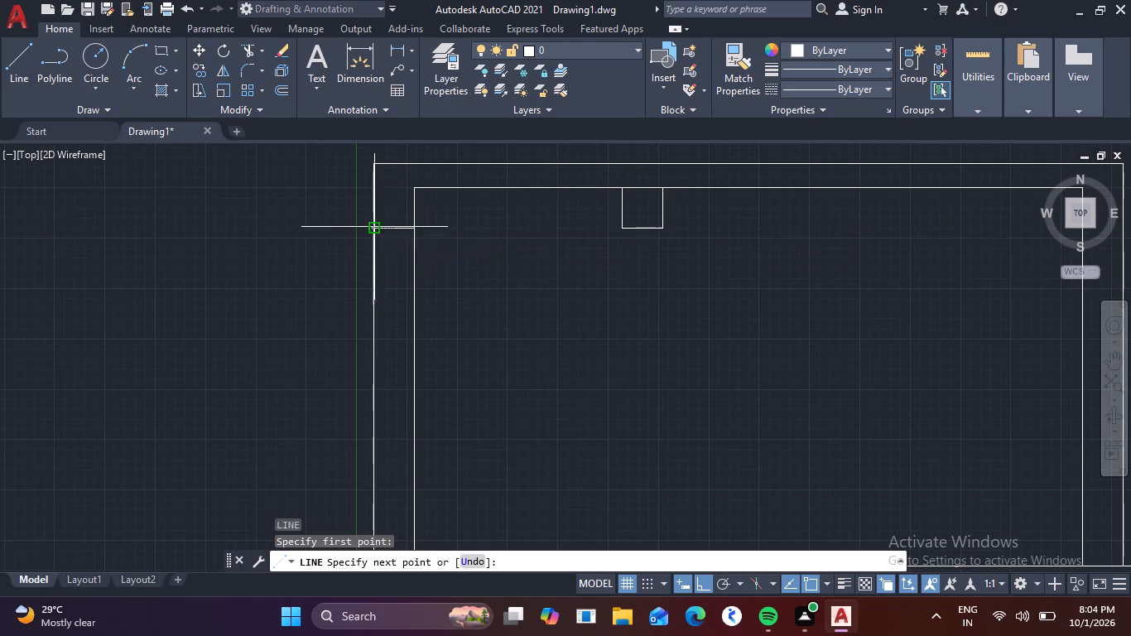
key("Escape")
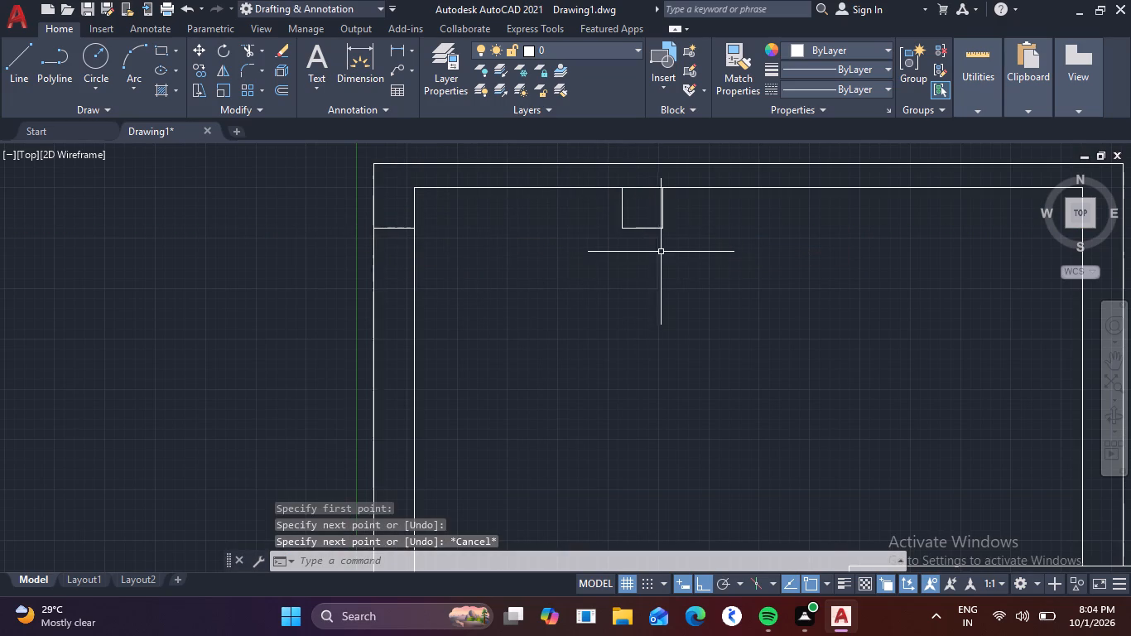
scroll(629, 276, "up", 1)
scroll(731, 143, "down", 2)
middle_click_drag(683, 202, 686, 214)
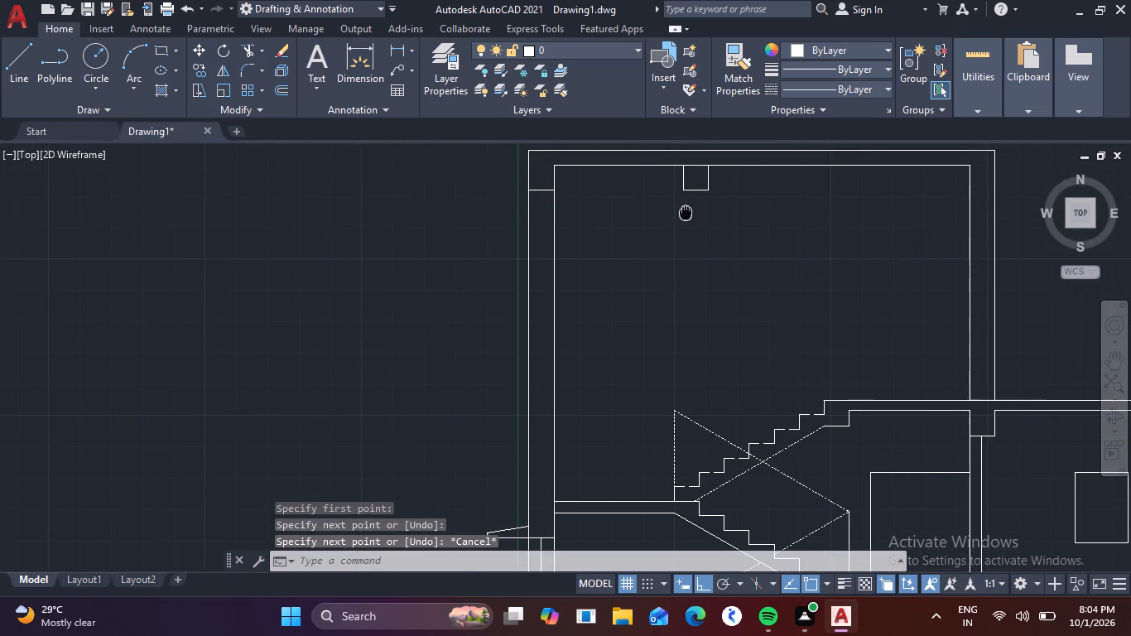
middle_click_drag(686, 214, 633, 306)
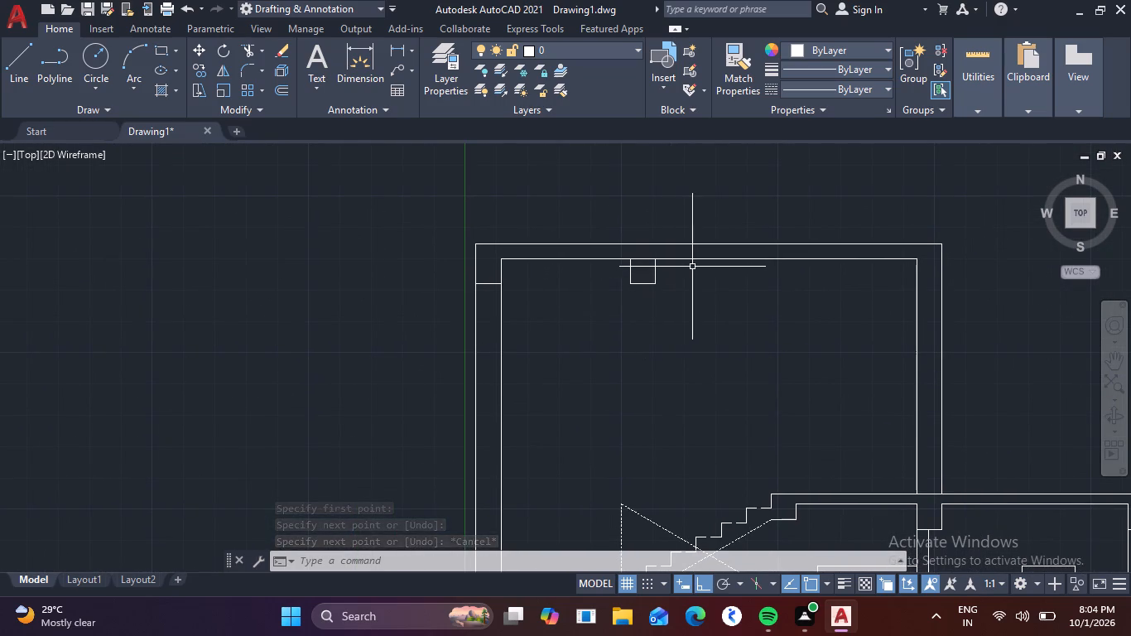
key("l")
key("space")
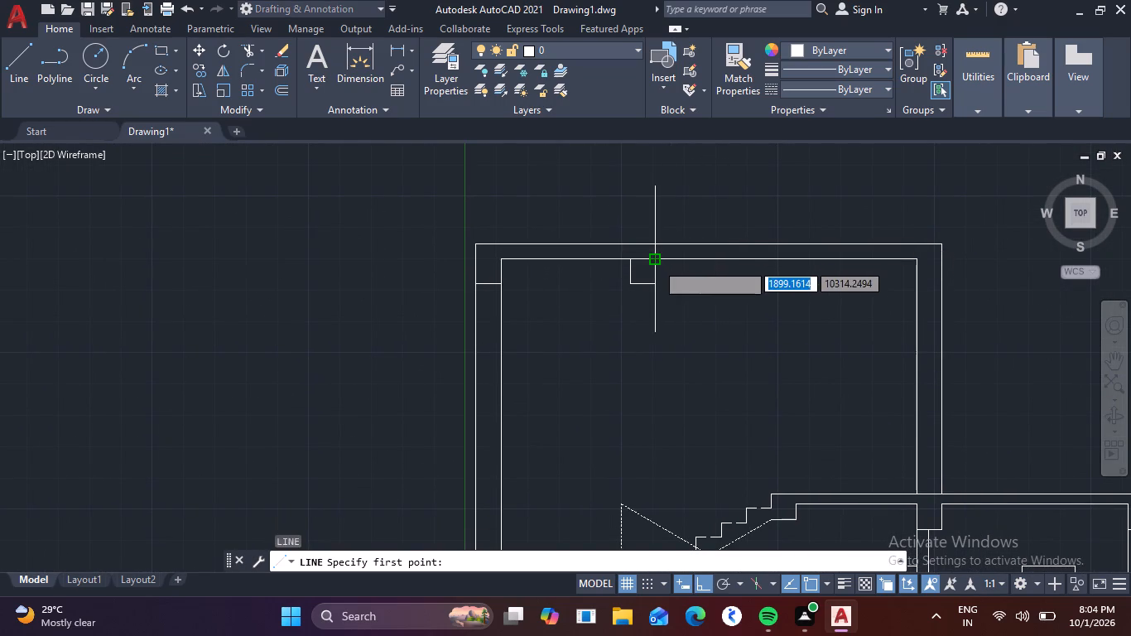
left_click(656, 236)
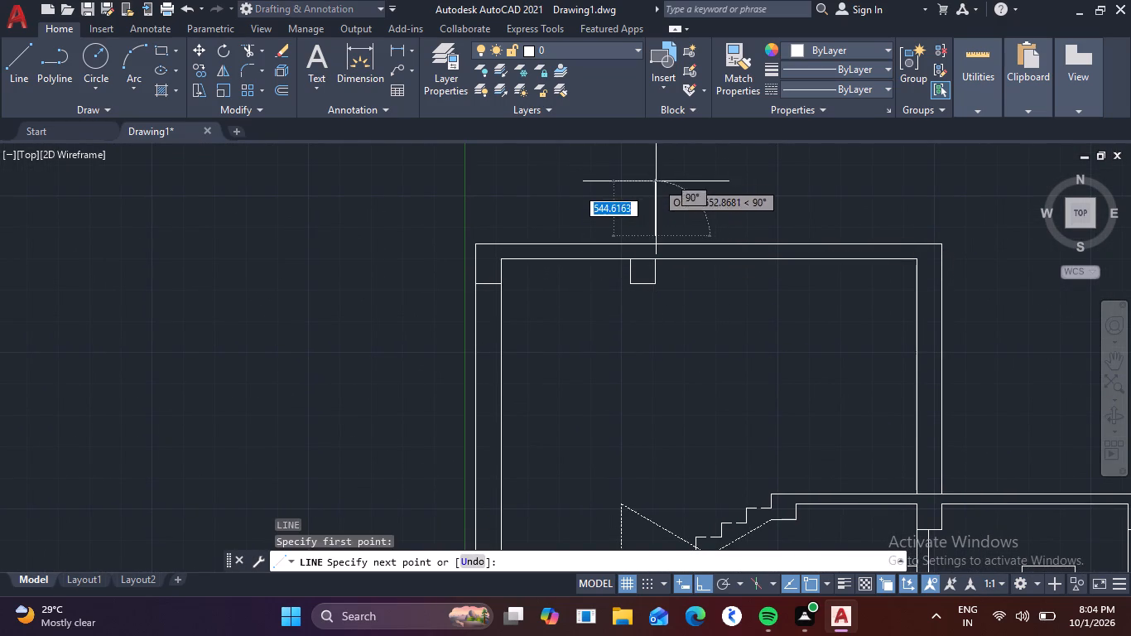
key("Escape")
Draw a wall outline 250 wide and about 610 high on the stair-head roof, directly above the beam.
key("l")
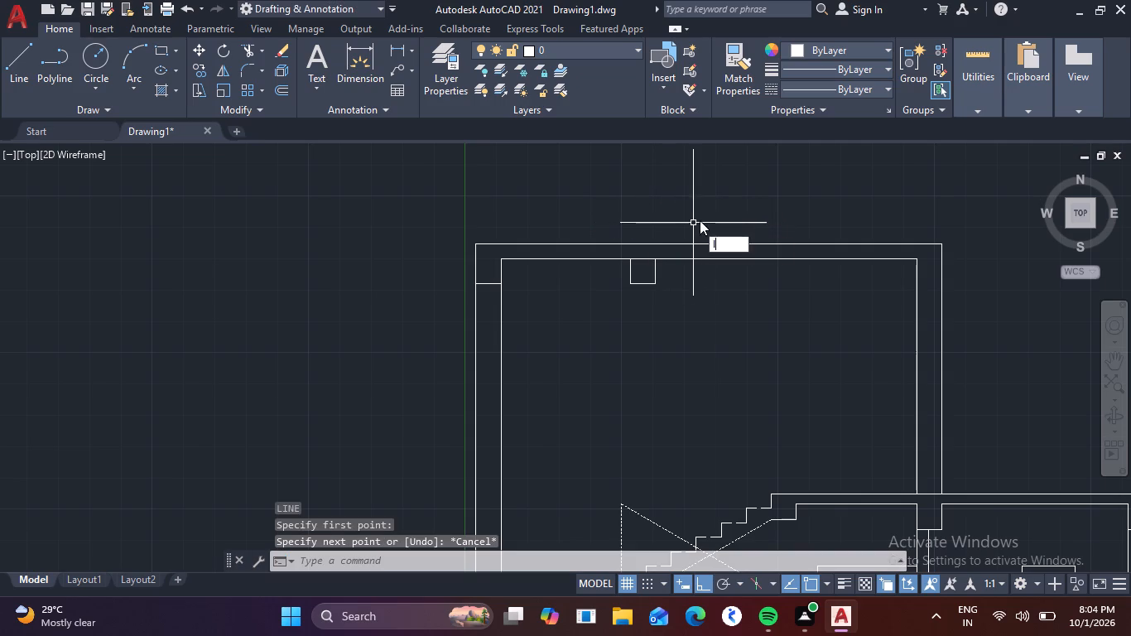
key("space")
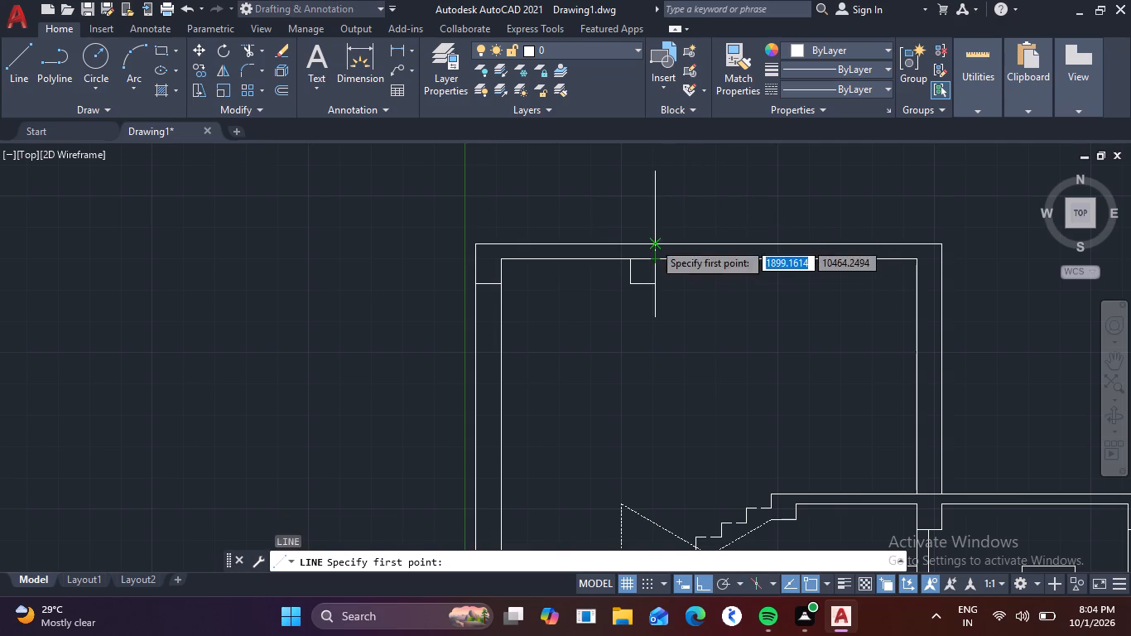
left_click(653, 242)
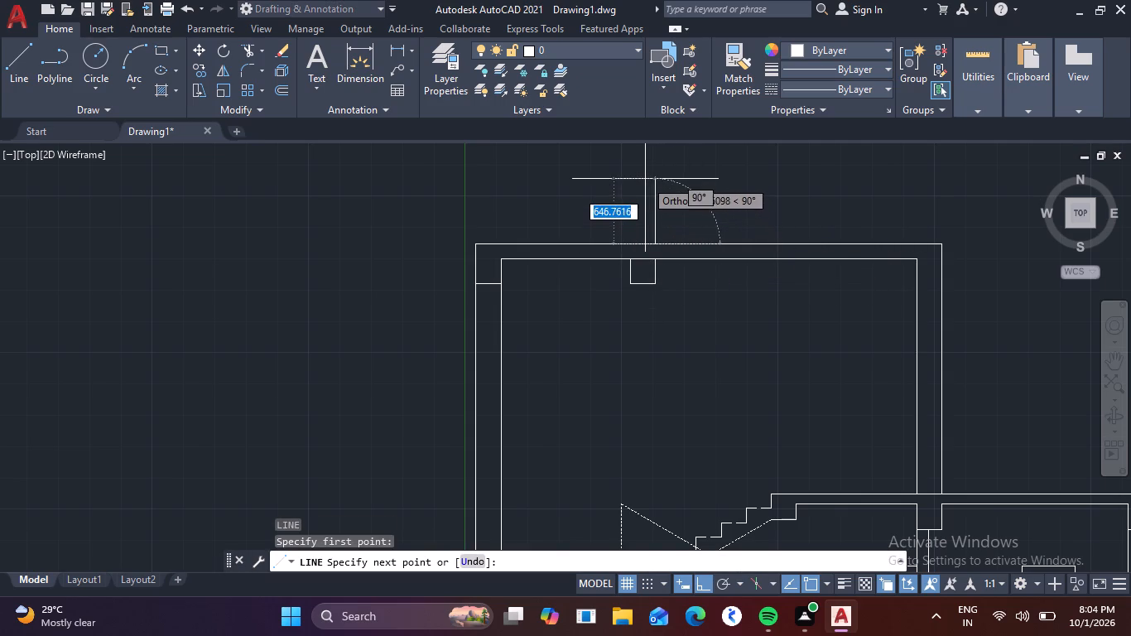
left_click(648, 182)
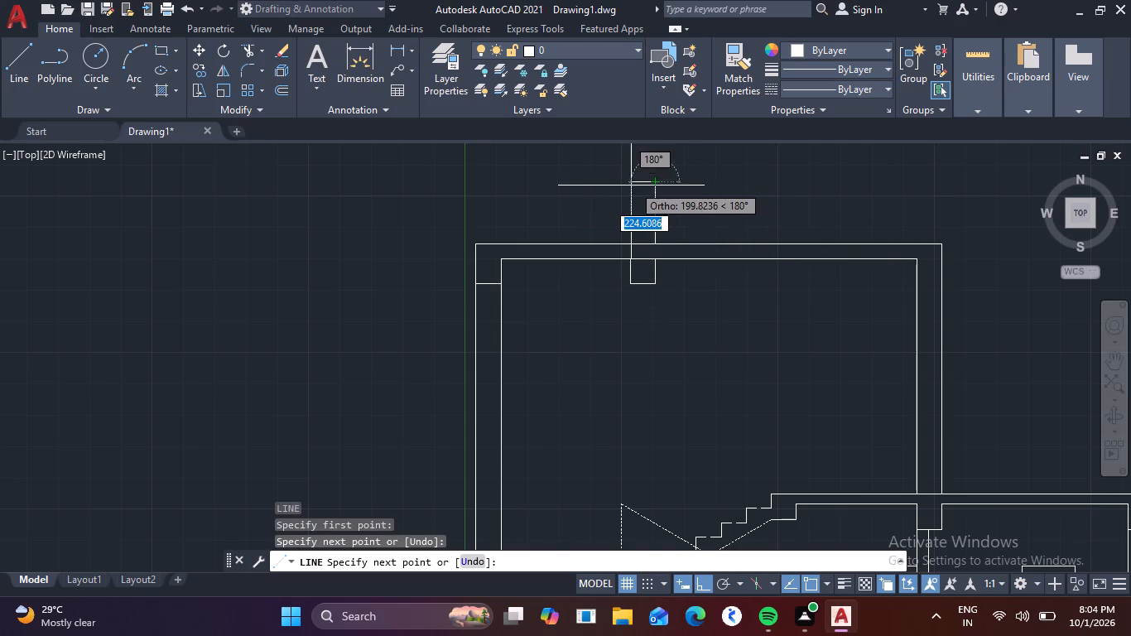
key("2")
key("5")
key("0")
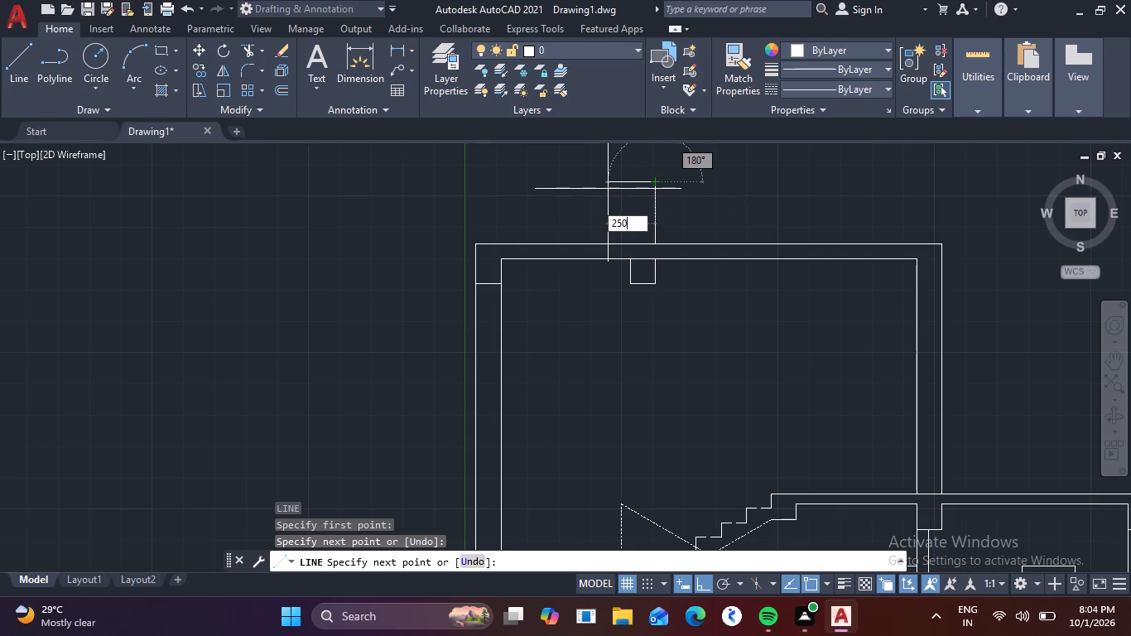
key("Return")
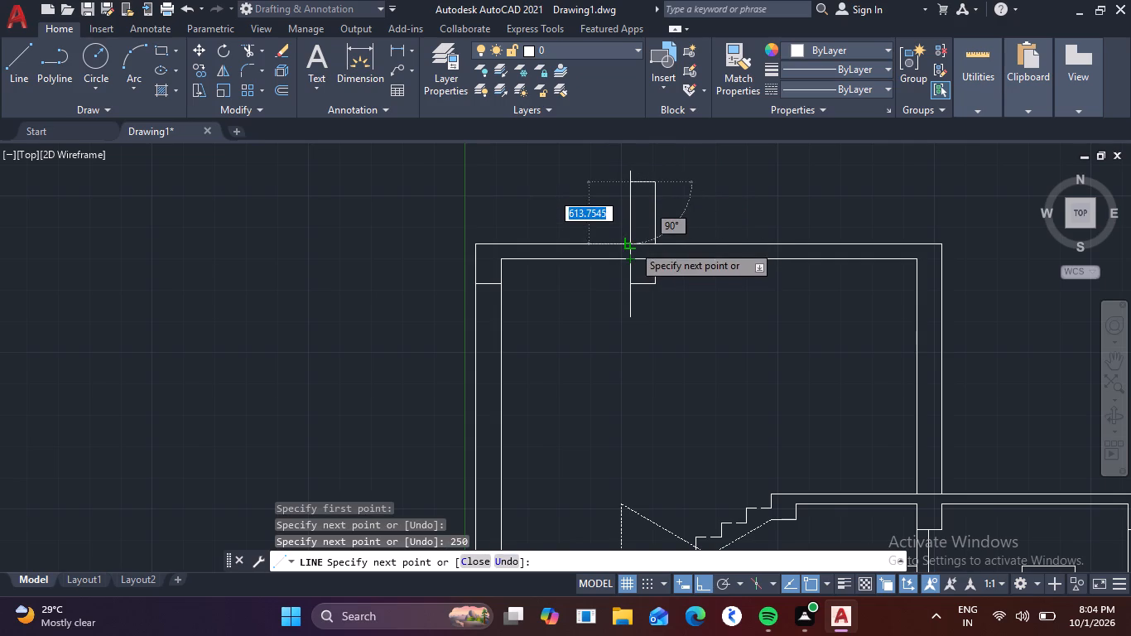
left_click(633, 243)
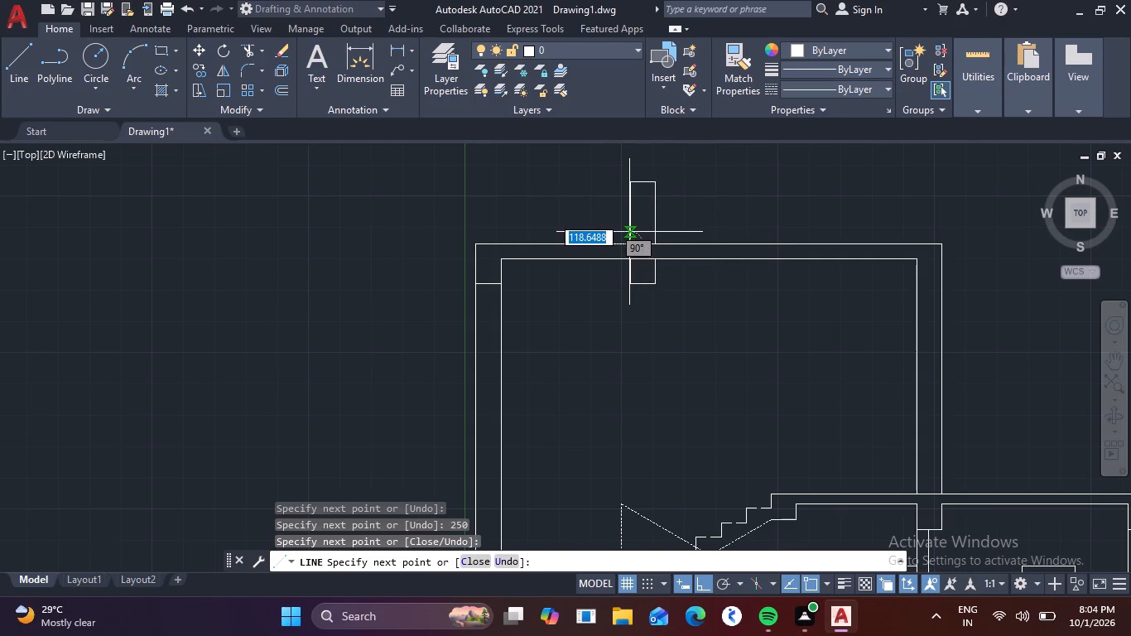
key("Escape")
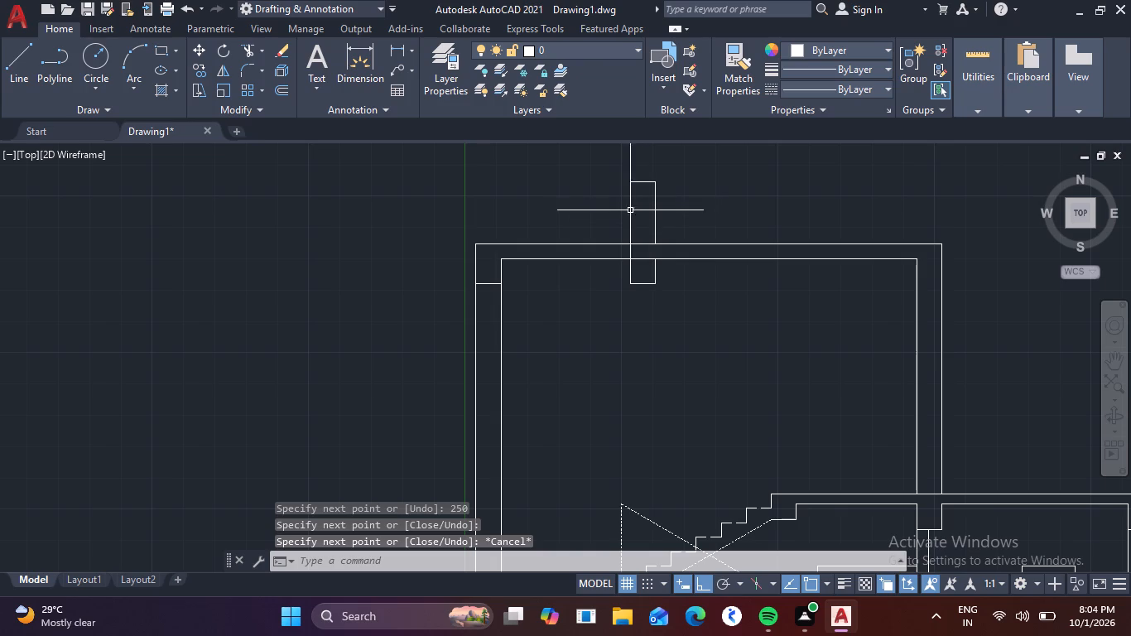
Draw a horizontal line from the new roof wall's top corner to directly above the landing-side wall's outer face.
middle_click_drag(541, 202, 602, 245)
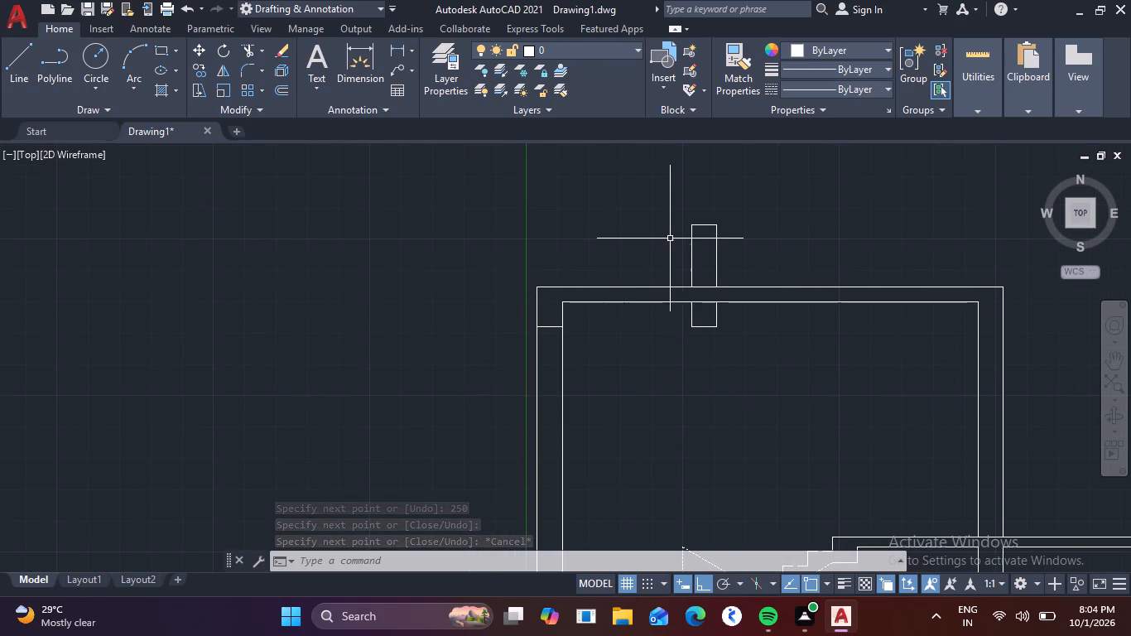
key("l")
key("space")
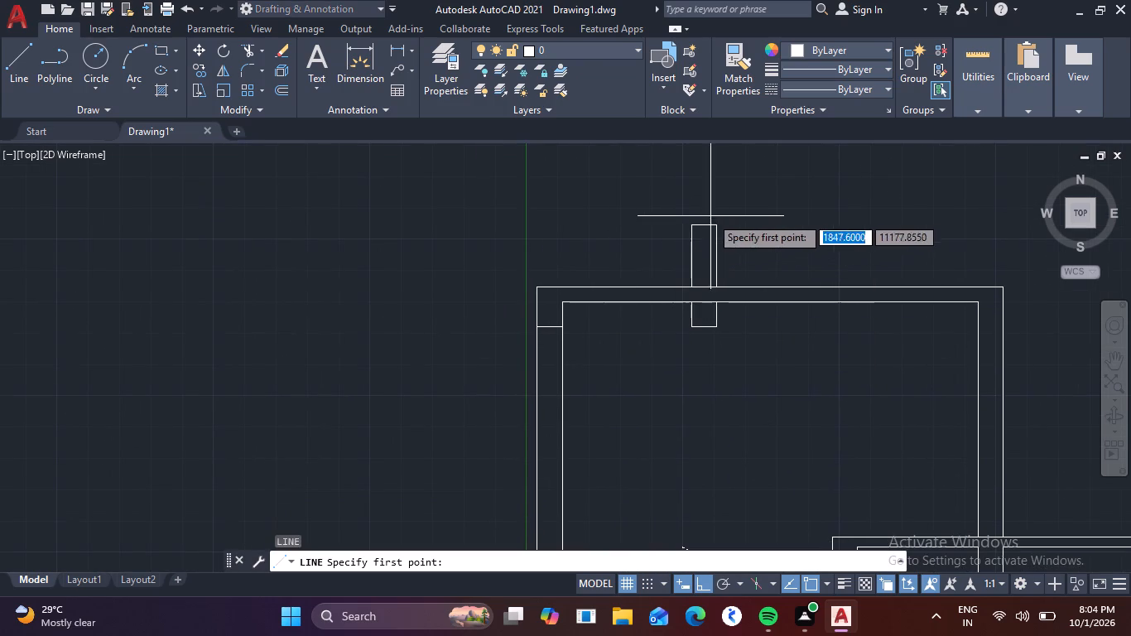
left_click(692, 228)
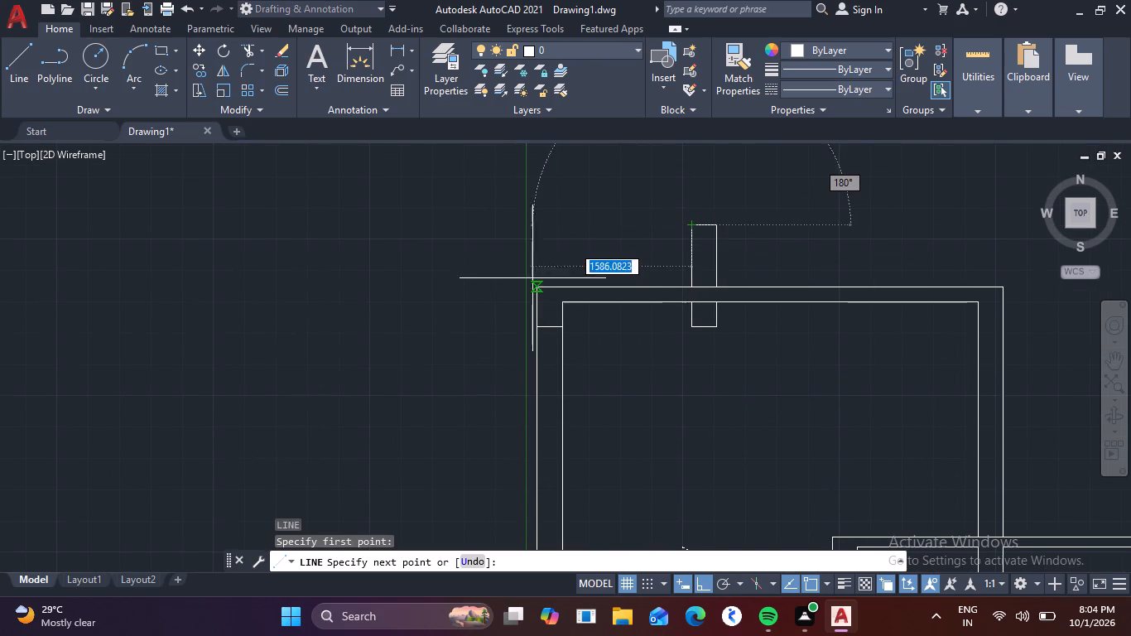
left_click(535, 224)
key("Escape")
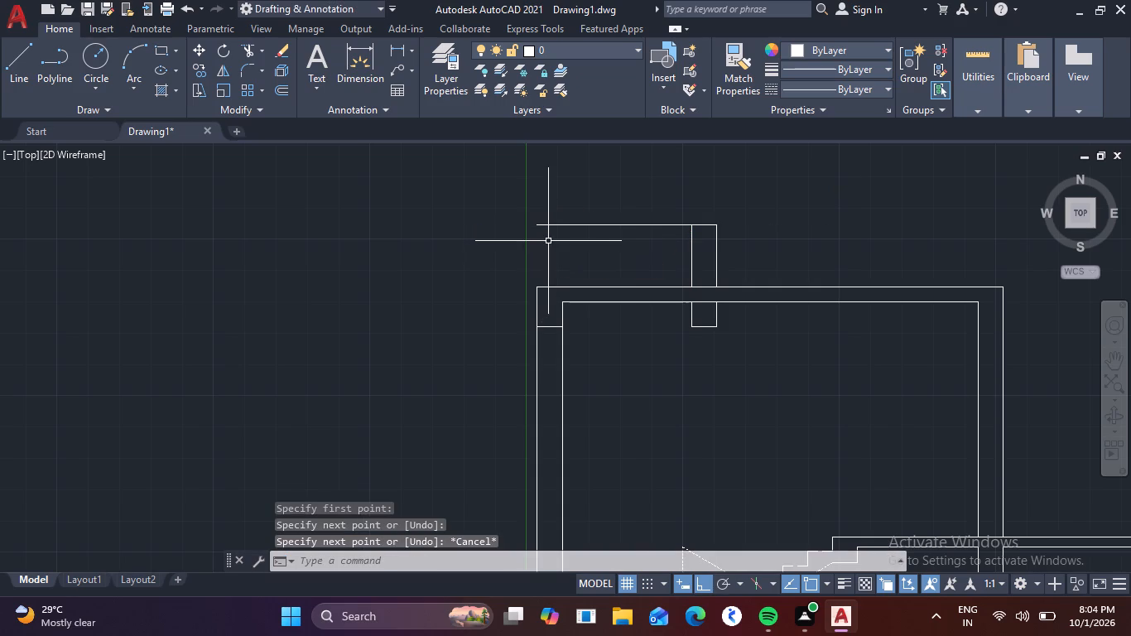
Extend the landing-side wall's outer and inner face lines up to the new horizontal top line.
key("e")
key("x")
key("space")
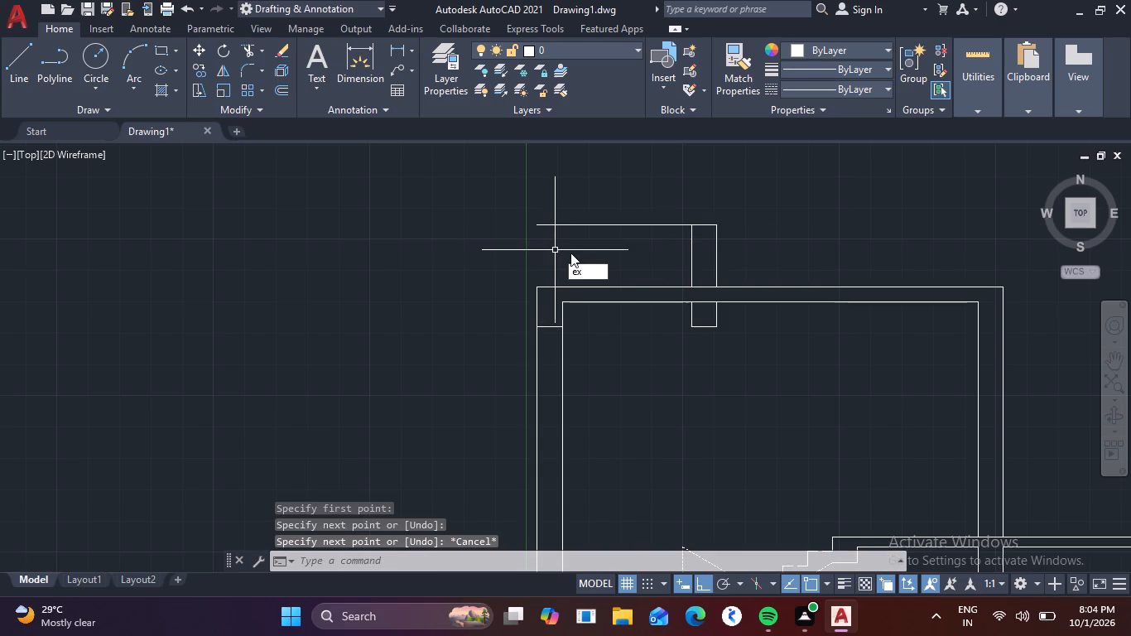
left_click(539, 294)
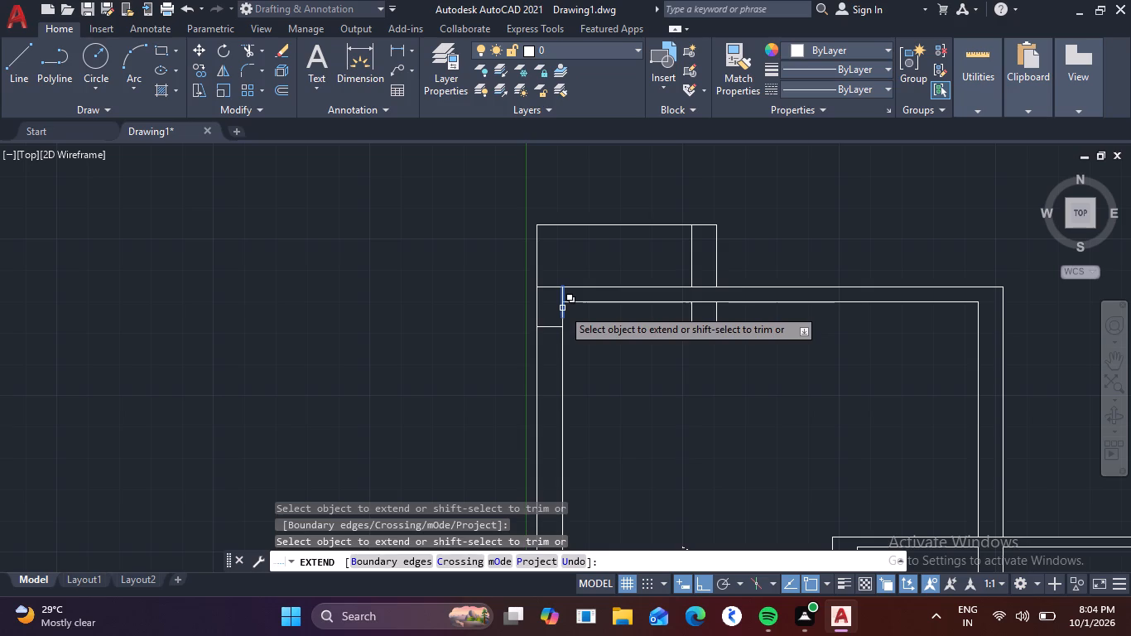
left_click(562, 308)
left_click(561, 304)
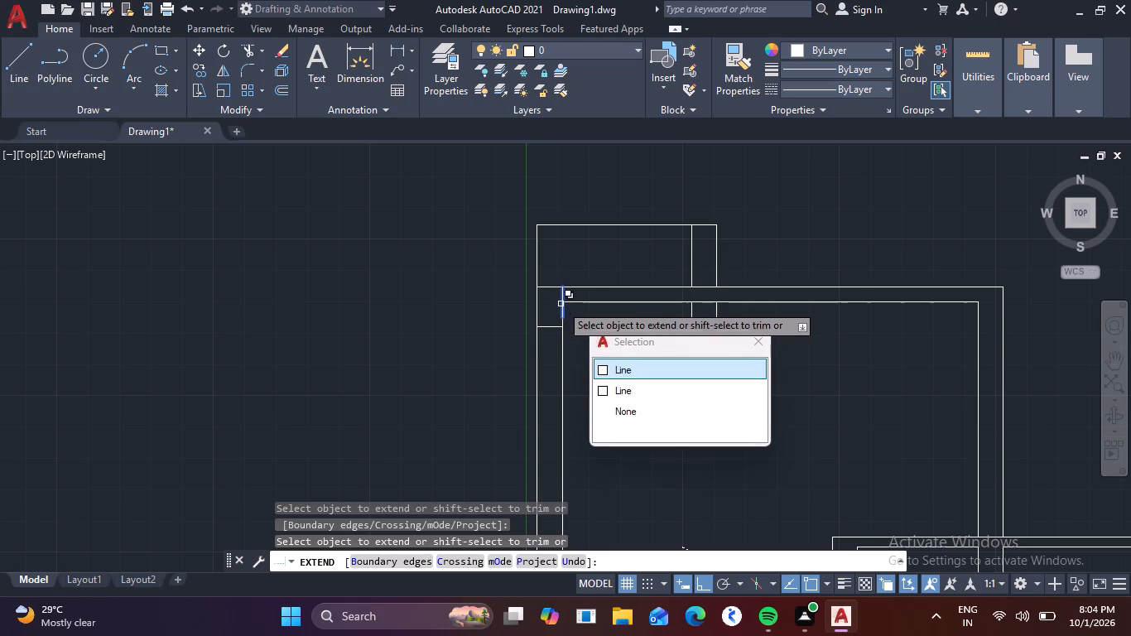
left_click(563, 297)
key("Escape")
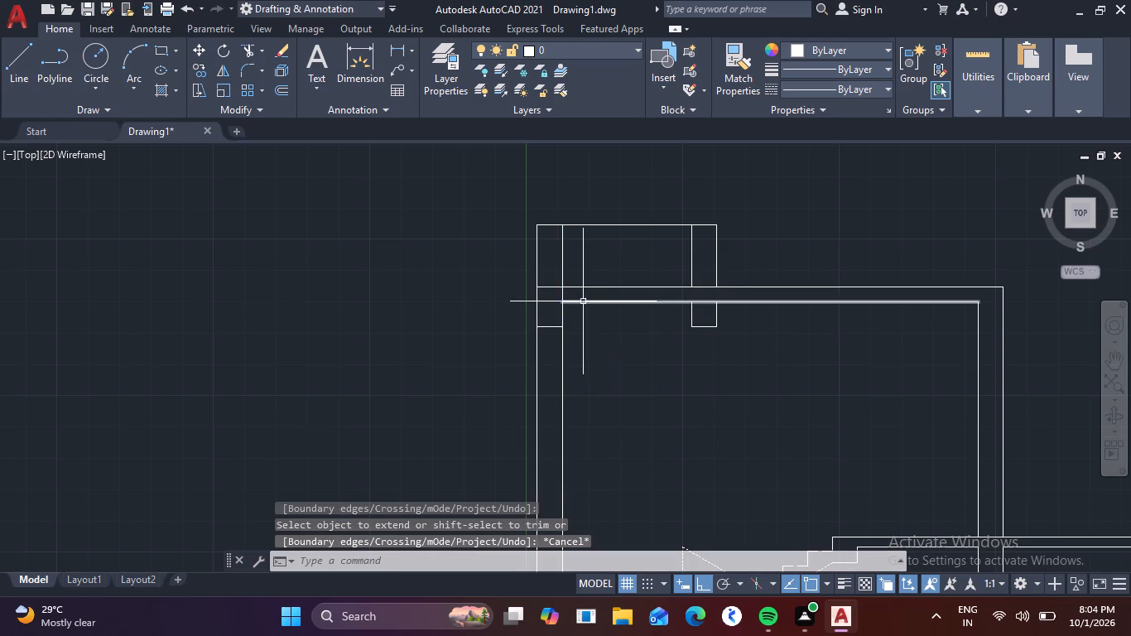
Trim the landing-side wall's inner face line where it crosses the thickness of the stair-head roof slab.
key("t")
key("r")
key("space")
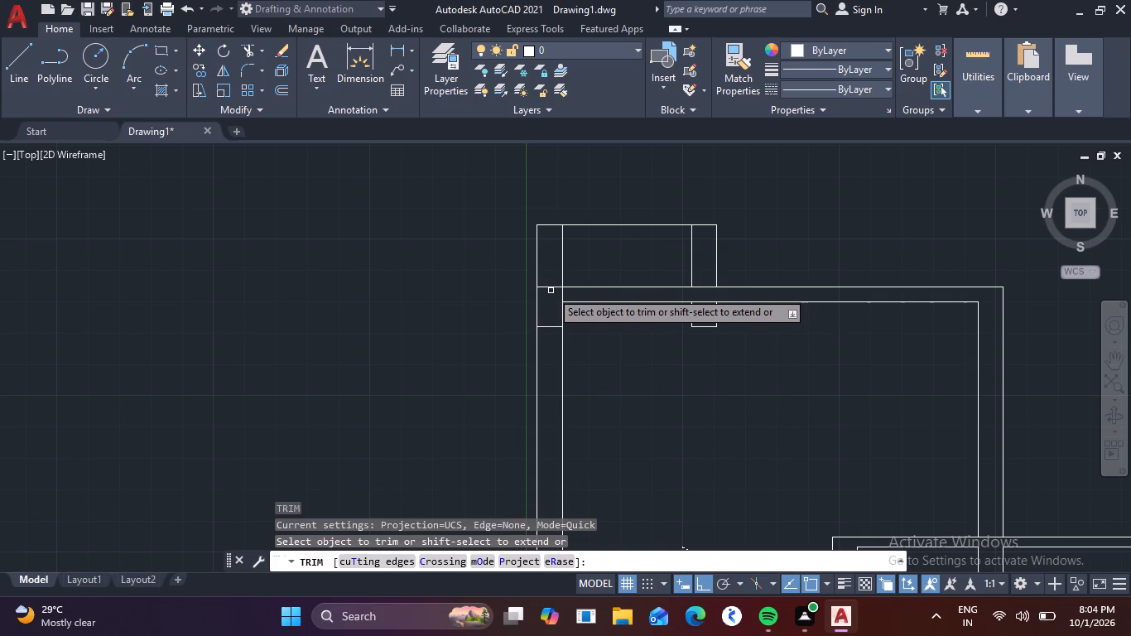
left_click(563, 294)
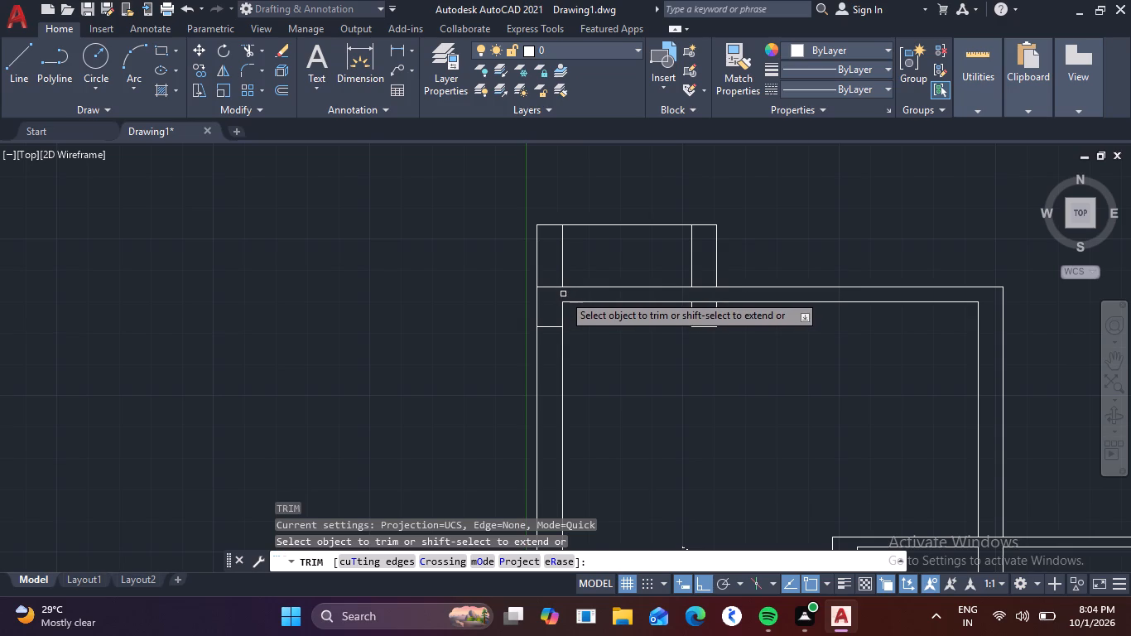
key("Escape")
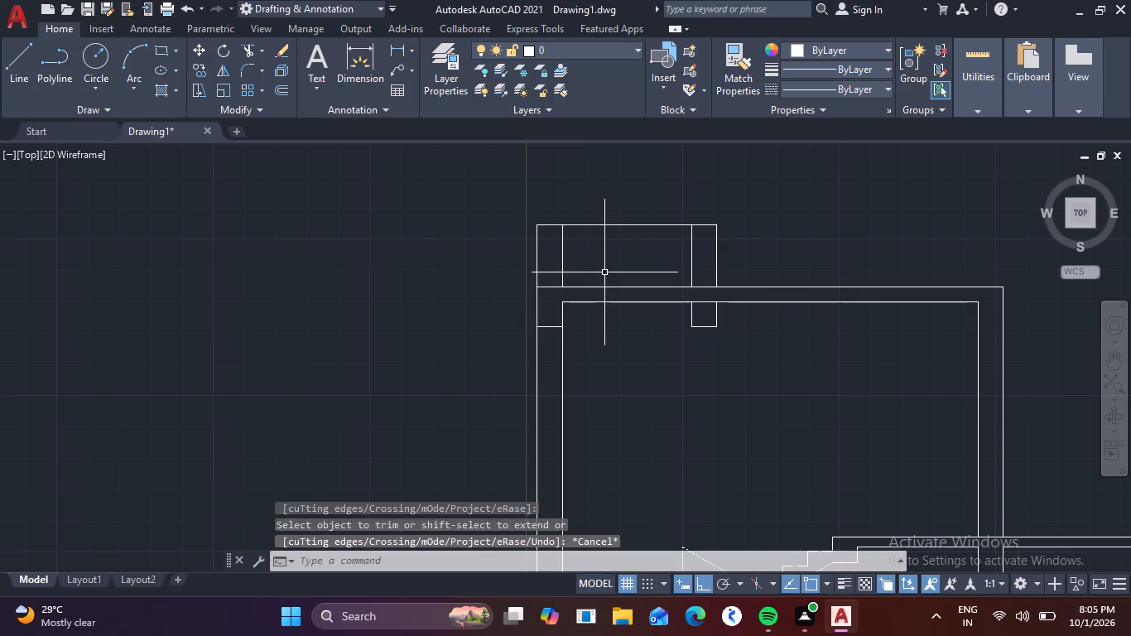
Draw a rectangle about 1792 wide and 710 high on the raised walls' top line, spanning both walls' outer faces.
key("r")
key("e")
key("c")
key("space")
left_click(538, 229)
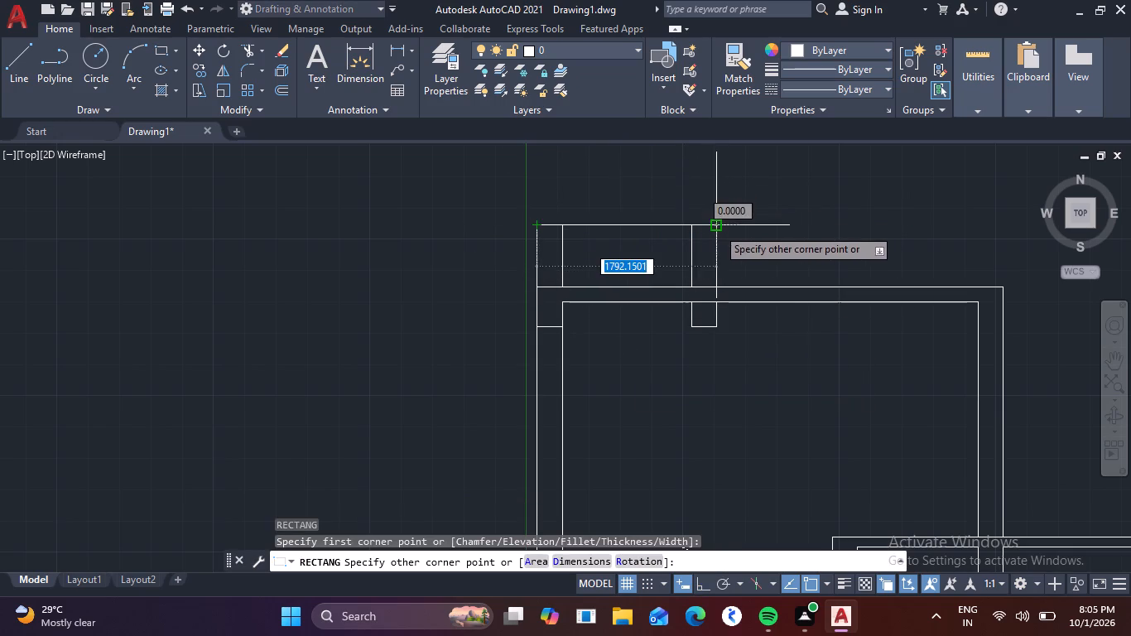
left_click(715, 154)
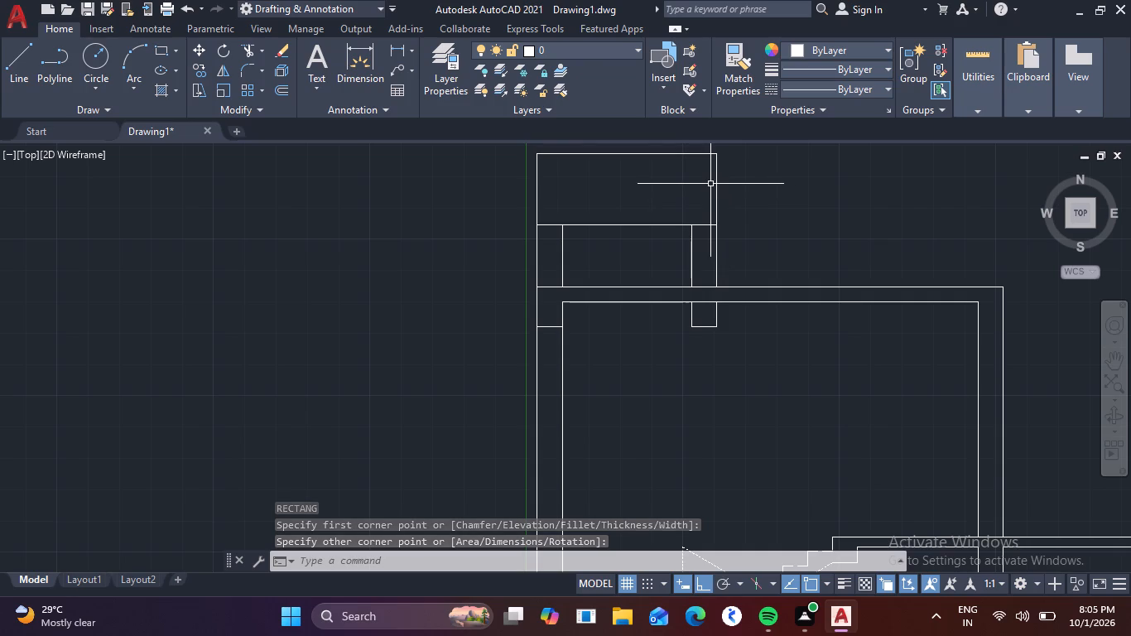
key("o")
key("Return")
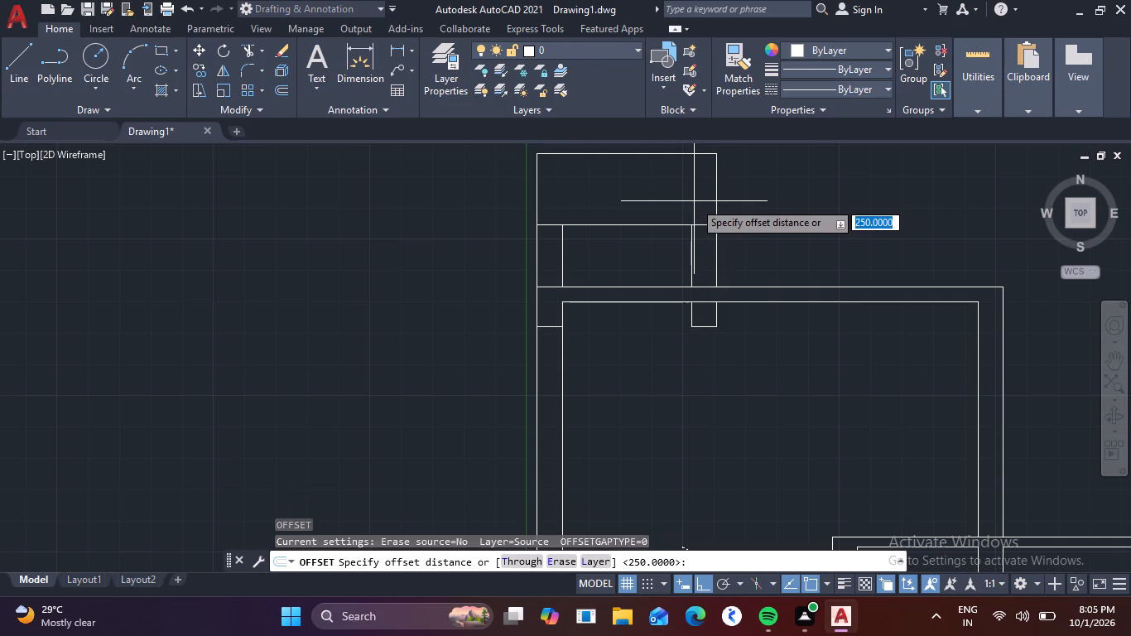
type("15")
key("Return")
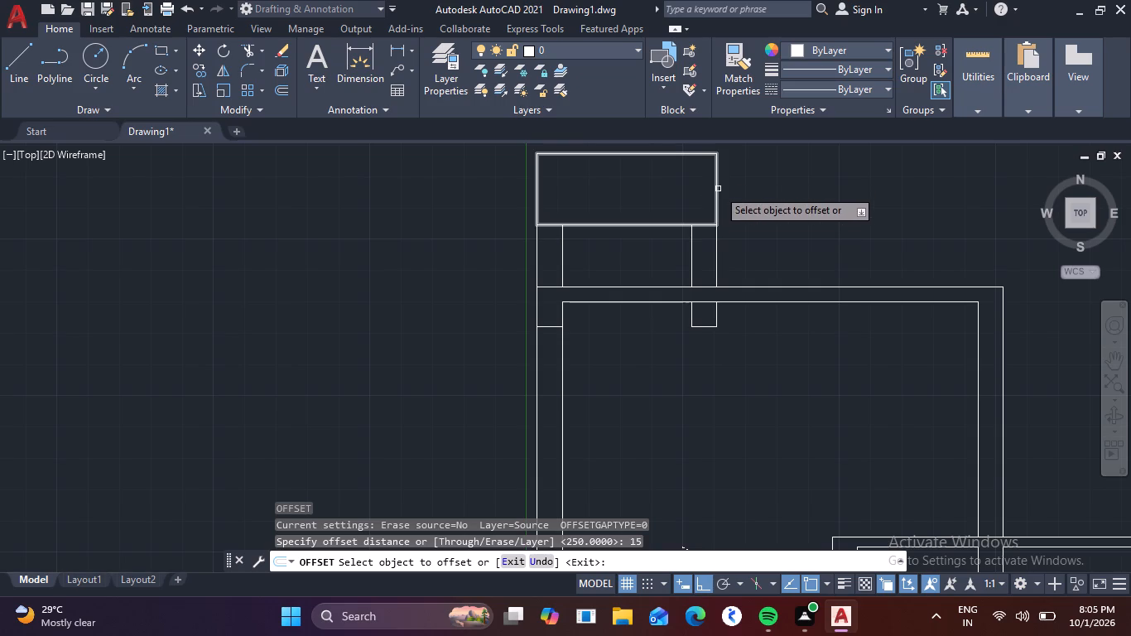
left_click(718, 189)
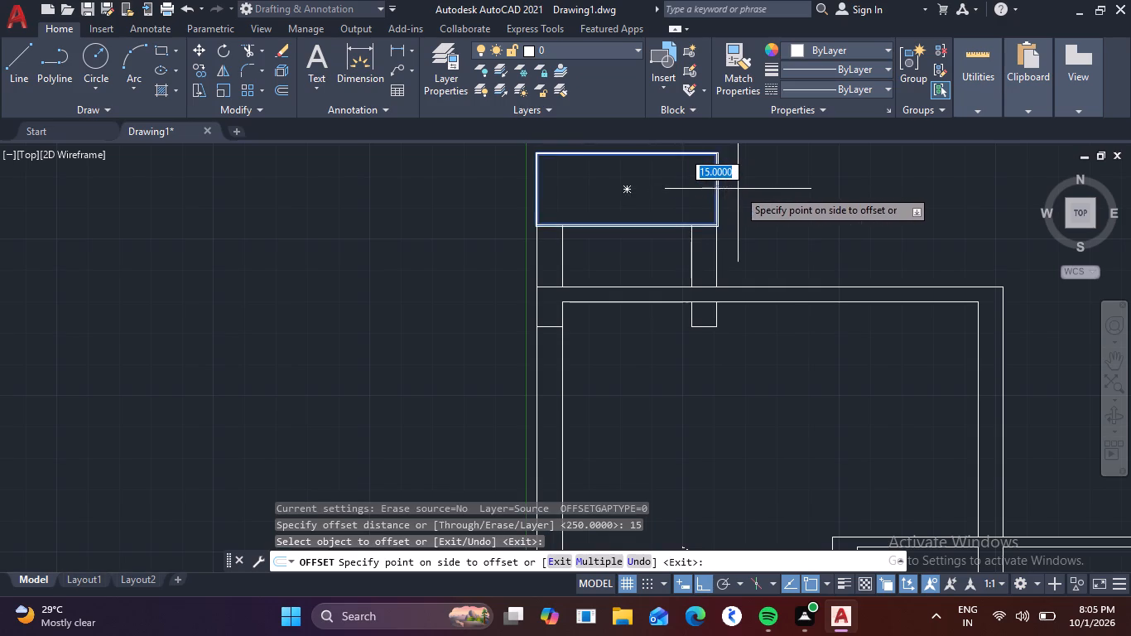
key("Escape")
Offset the new rectangle above the raised walls inward by 50.
key("o")
key("Return")
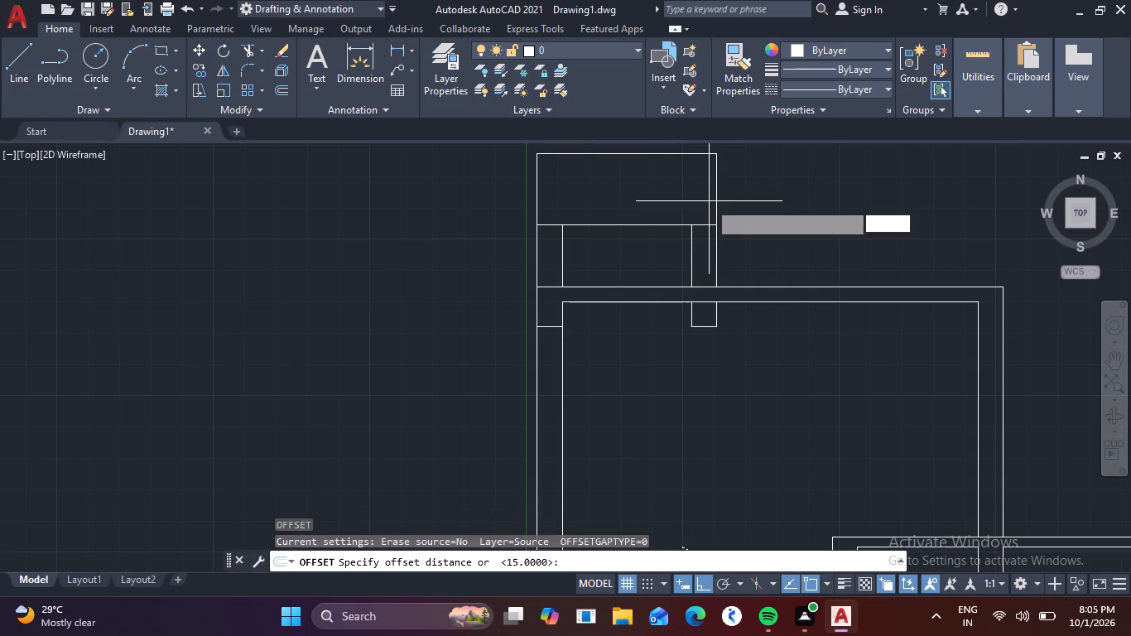
key("5")
key("0")
key("Return")
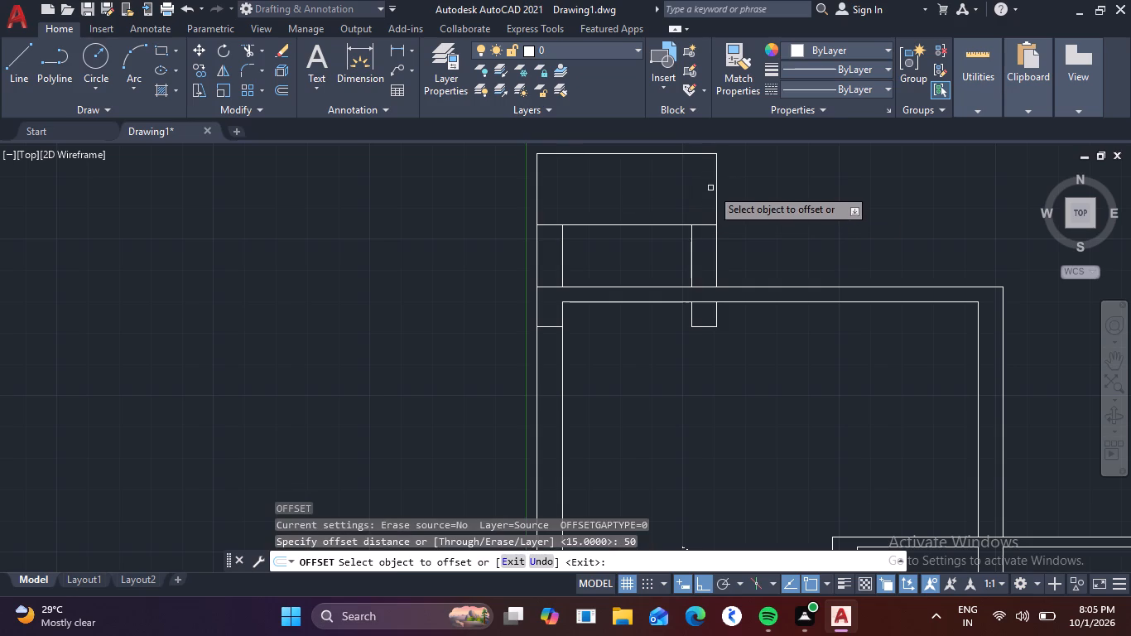
left_click(718, 178)
left_click(676, 193)
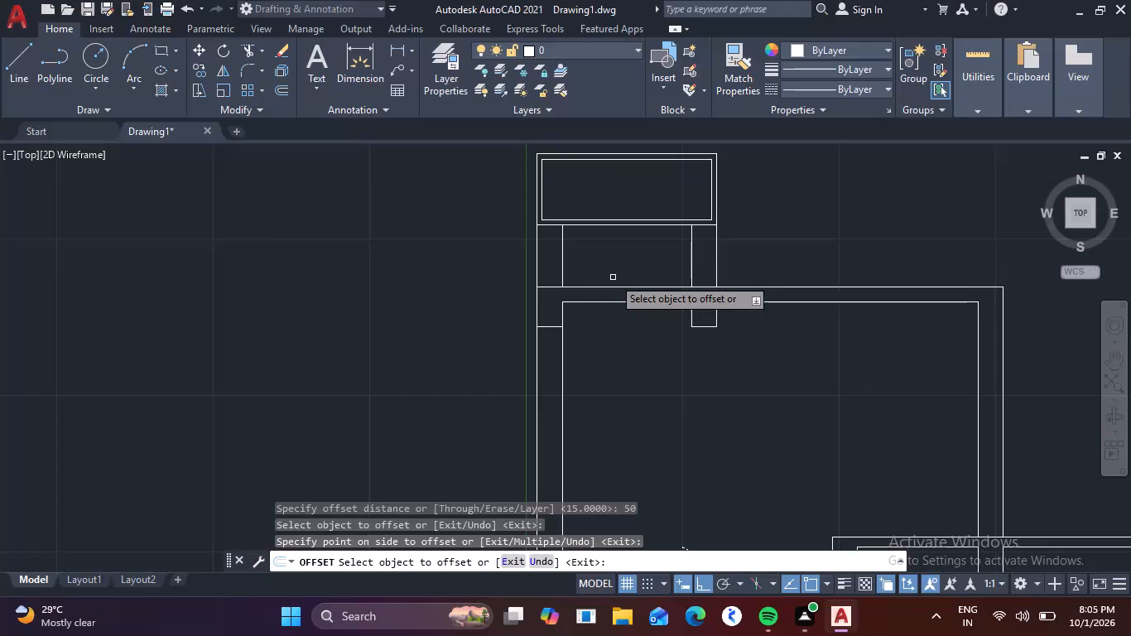
key("Escape")
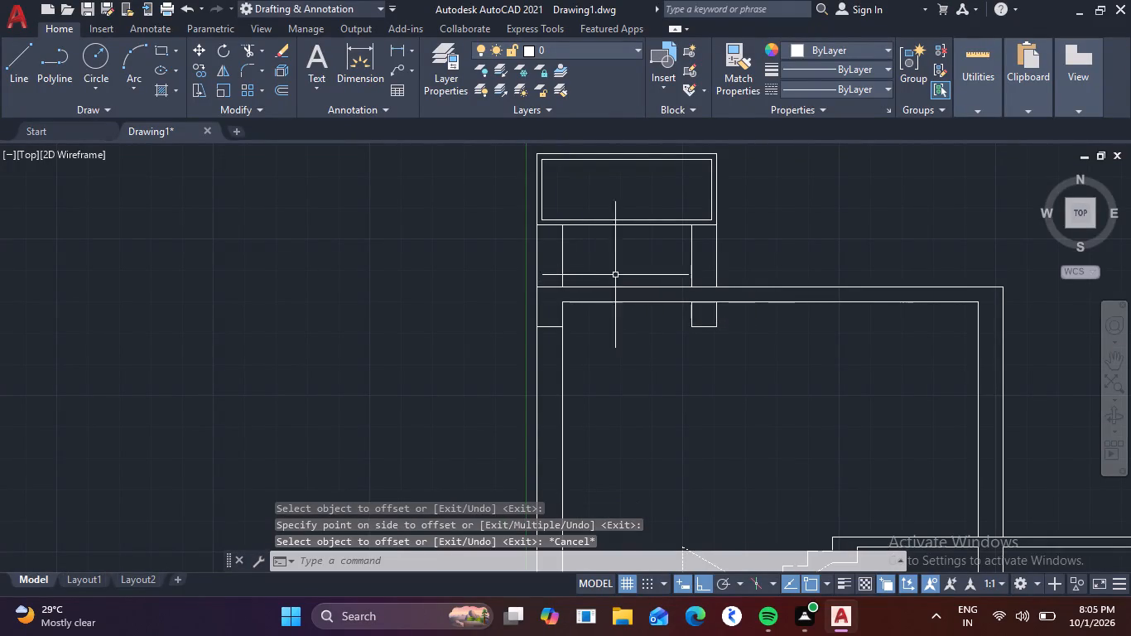
Copy the top flight's dashed vertical railing line from its base to the slab edge at the head of the stairs.
scroll(634, 262, "down", 1)
scroll(767, 225, "down", 2)
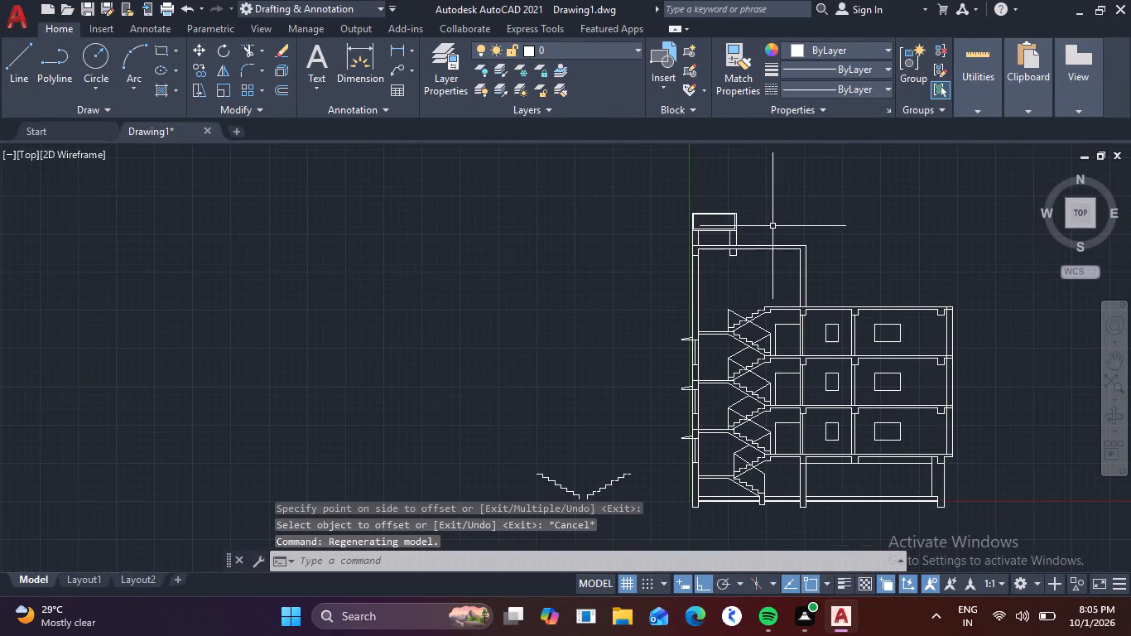
middle_click_drag(777, 228, 674, 150)
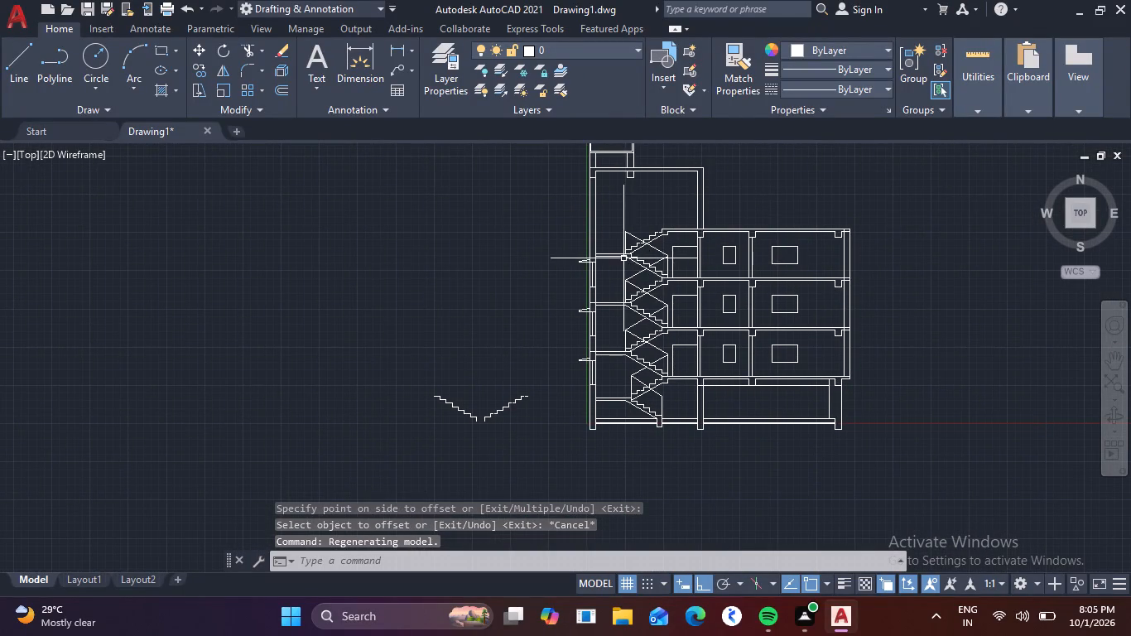
scroll(659, 236, "up", 2)
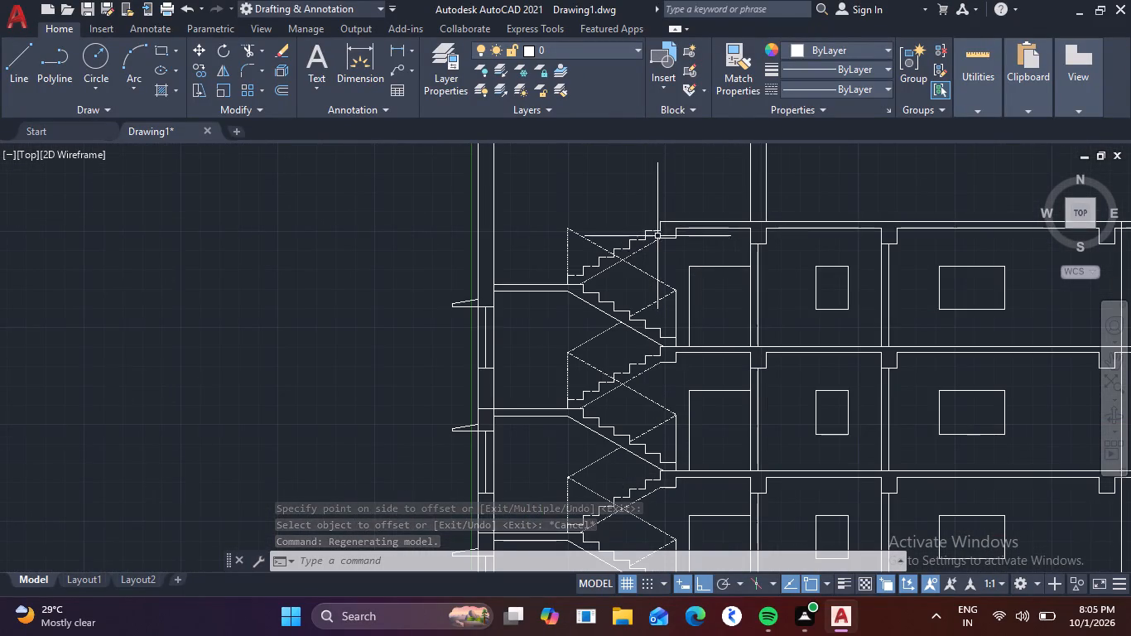
middle_click_drag(661, 251, 686, 284)
left_click(594, 295)
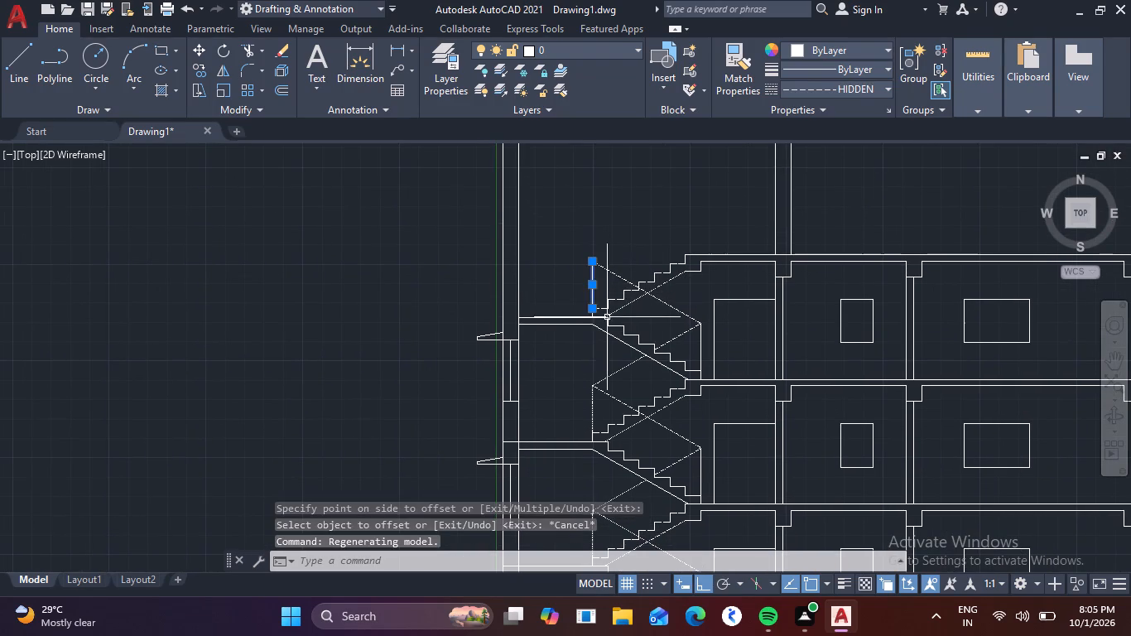
key("c")
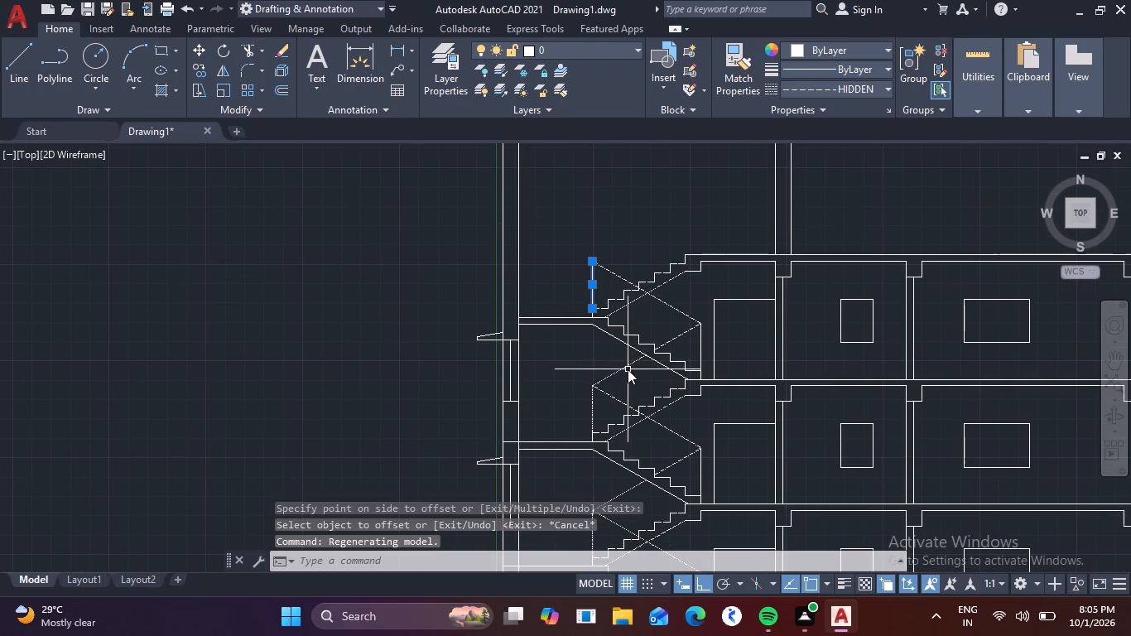
key("o")
key("space")
scroll(599, 333, "up", 2)
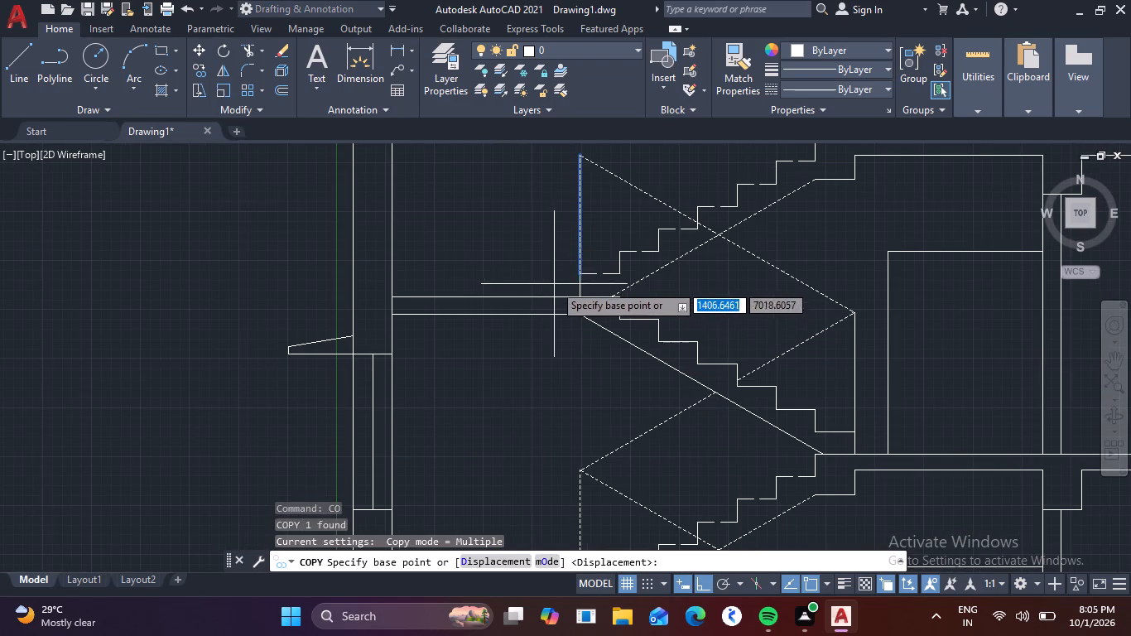
left_click(577, 274)
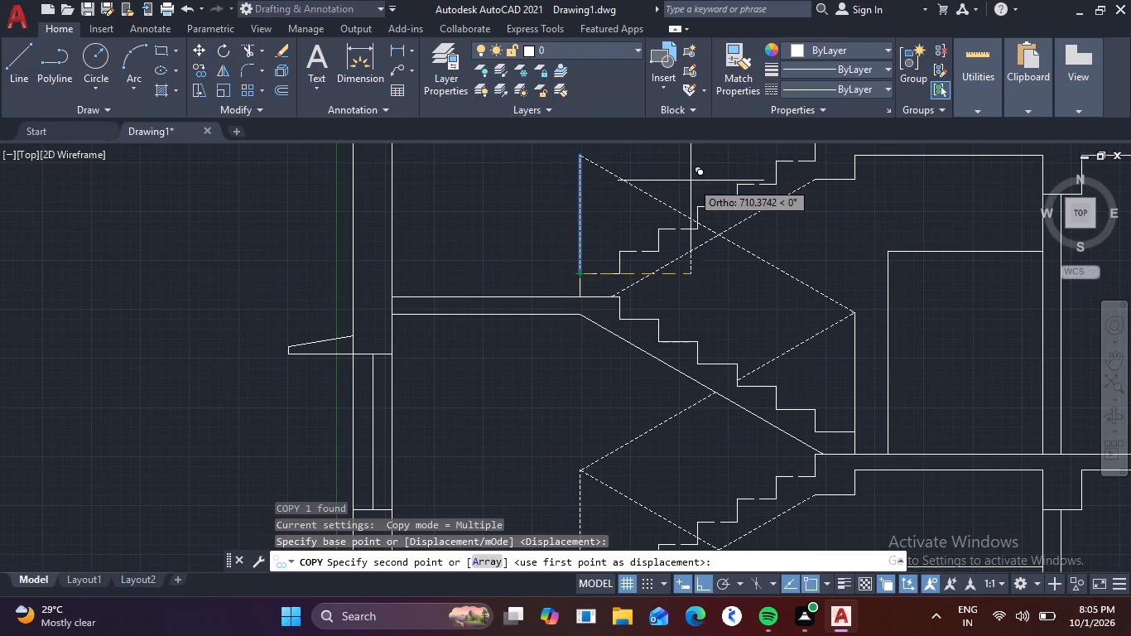
key("F8")
middle_click_drag(687, 194, 628, 301)
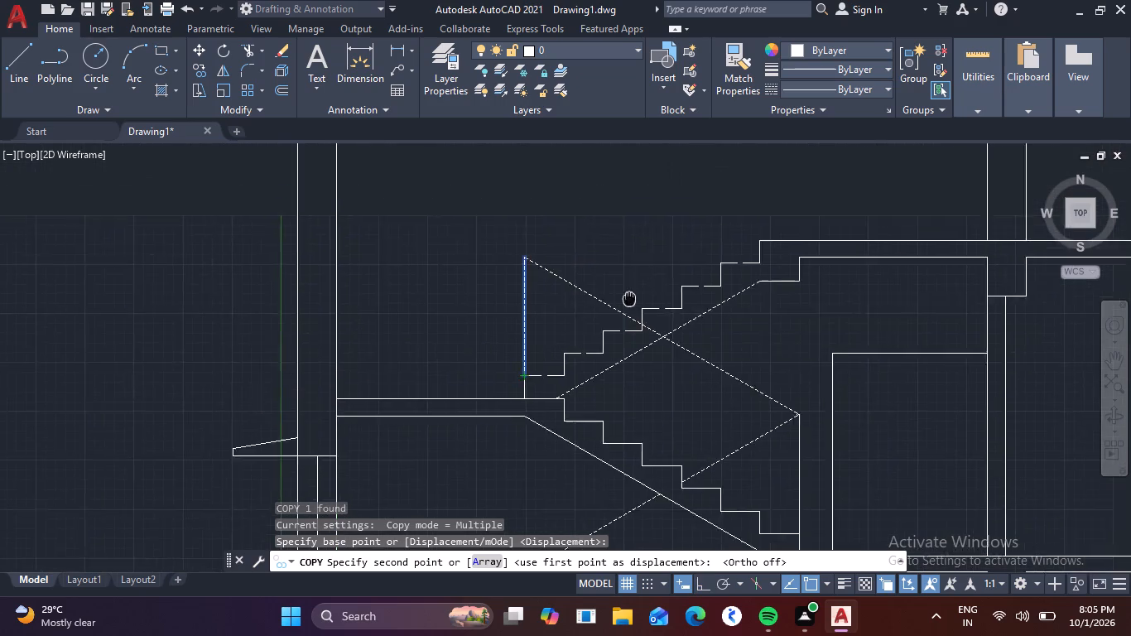
middle_click_drag(628, 301, 602, 349)
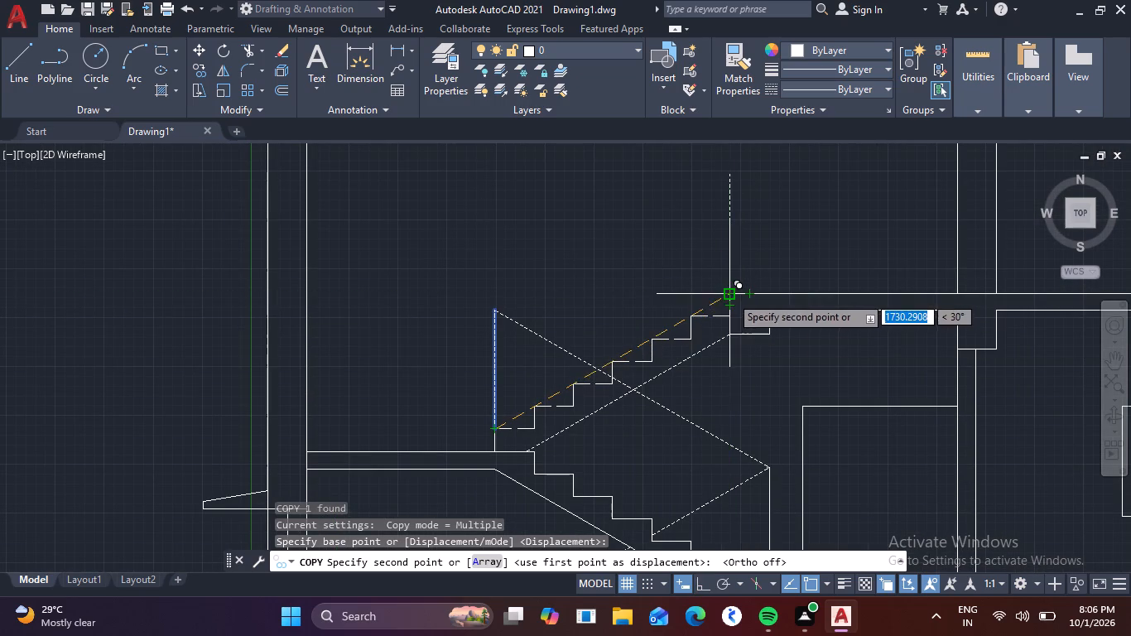
left_click(730, 296)
key("Escape")
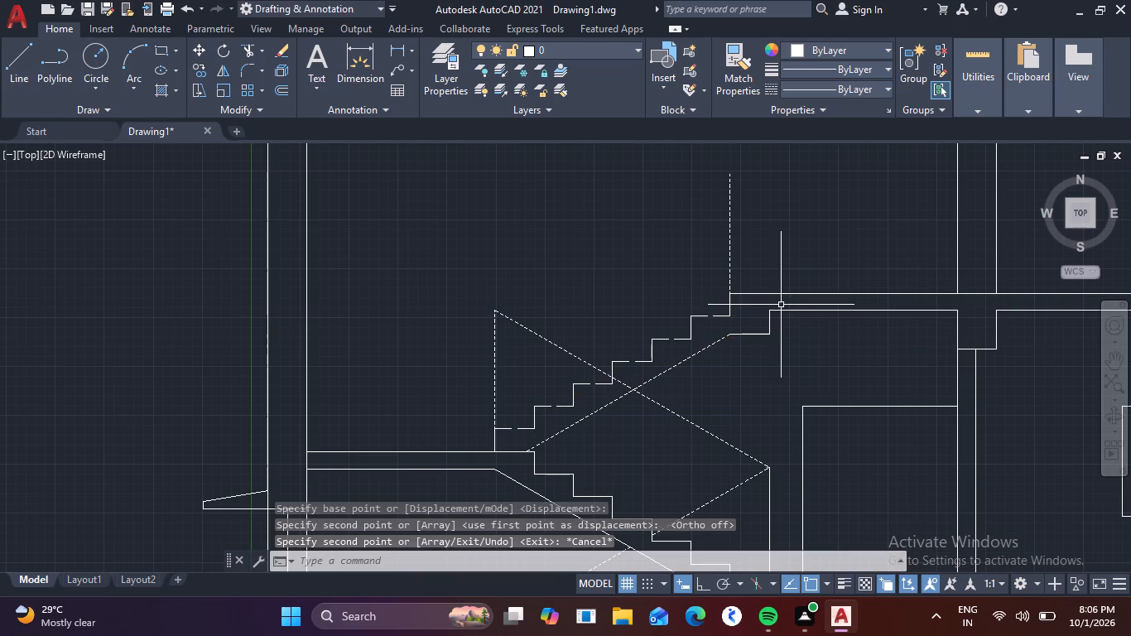
Draw a HIDDEN-linetype handrail line from the copied railing post's top to the top of the original post.
left_click(867, 90)
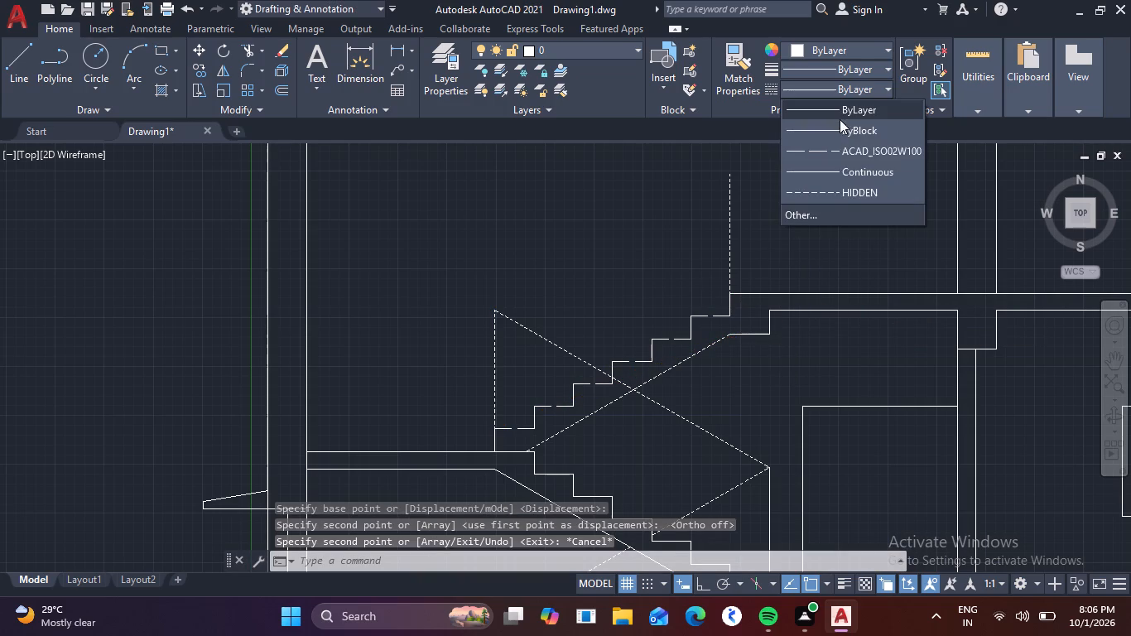
left_click(843, 195)
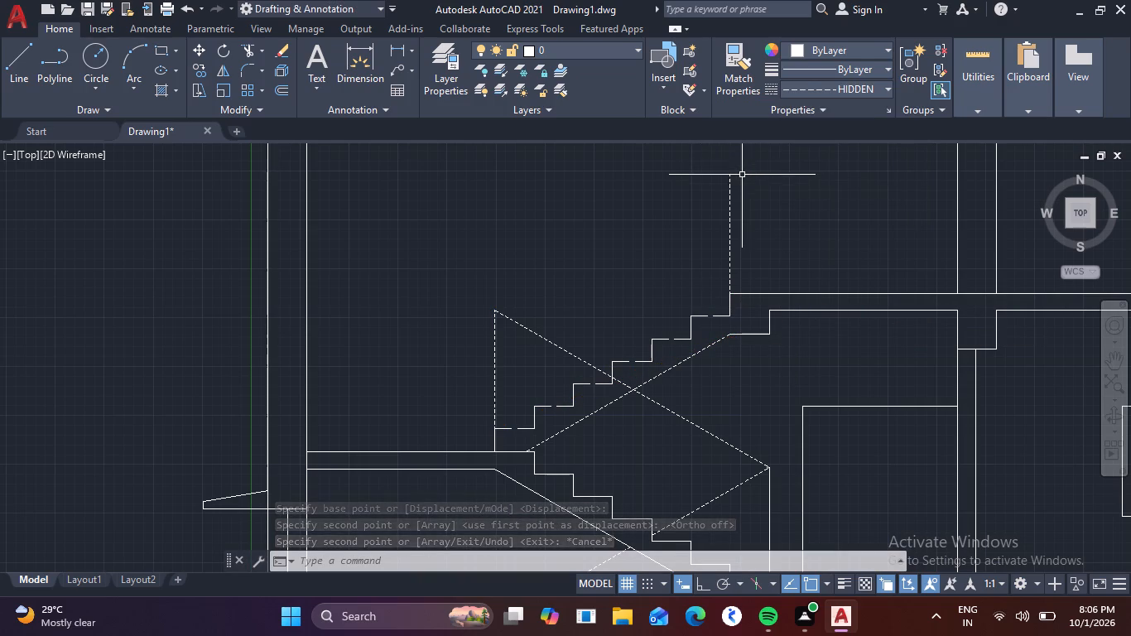
type("l")
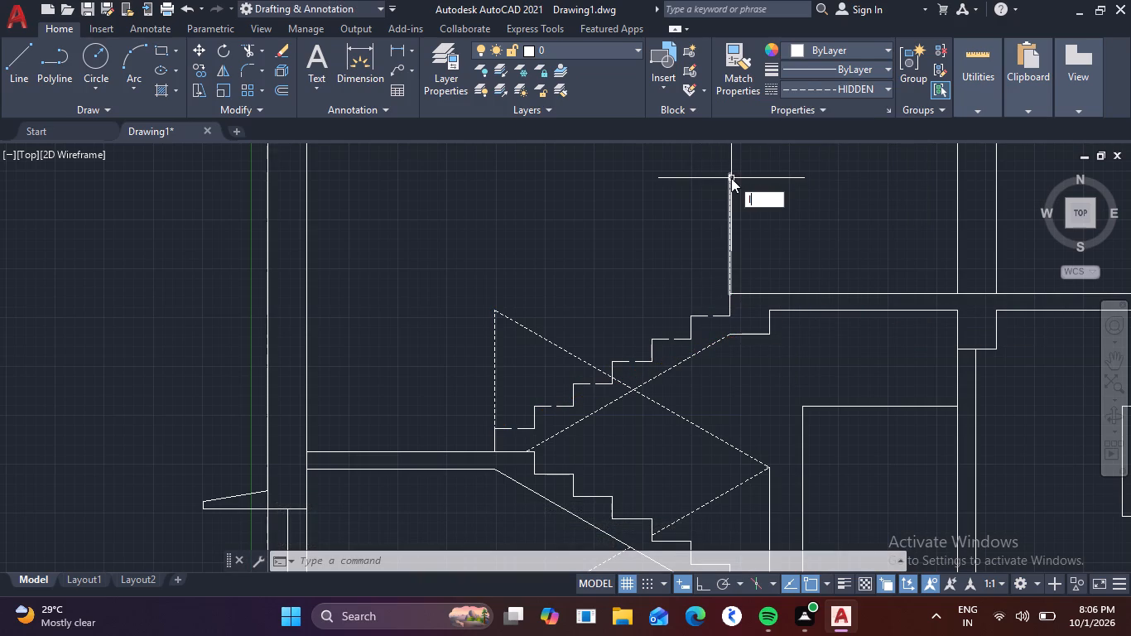
key("space")
left_click(727, 174)
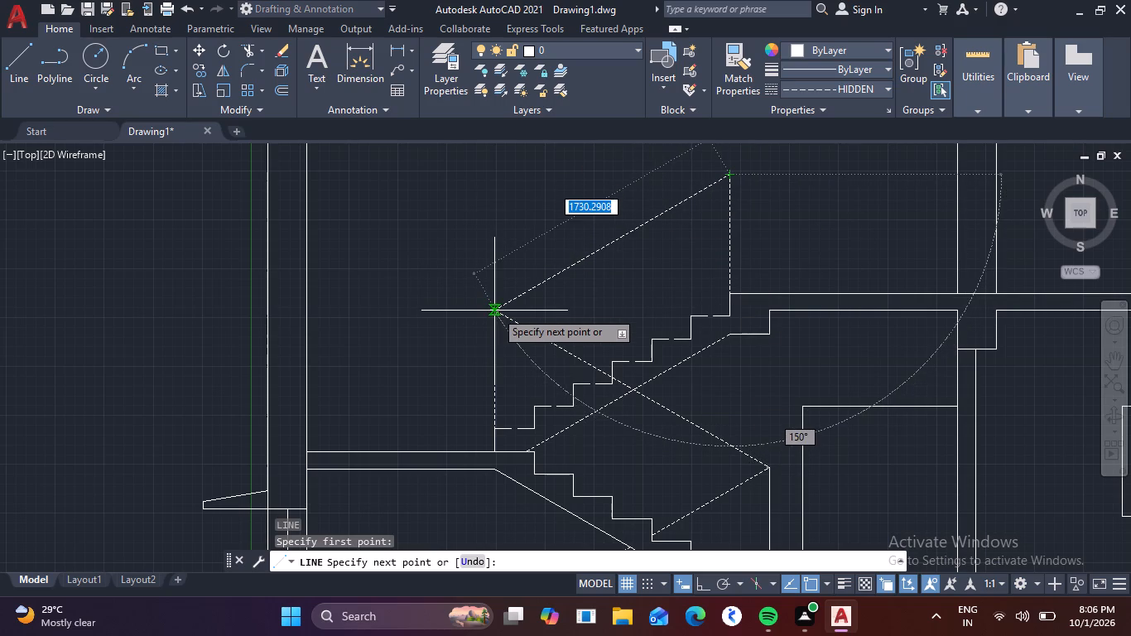
left_click(495, 311)
key("Escape")
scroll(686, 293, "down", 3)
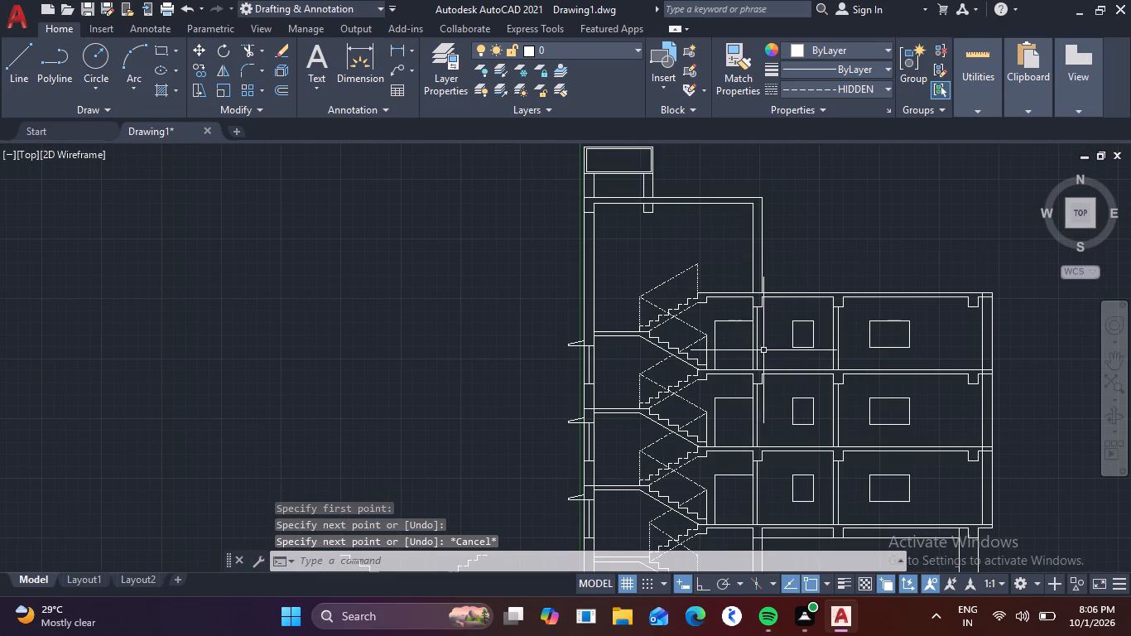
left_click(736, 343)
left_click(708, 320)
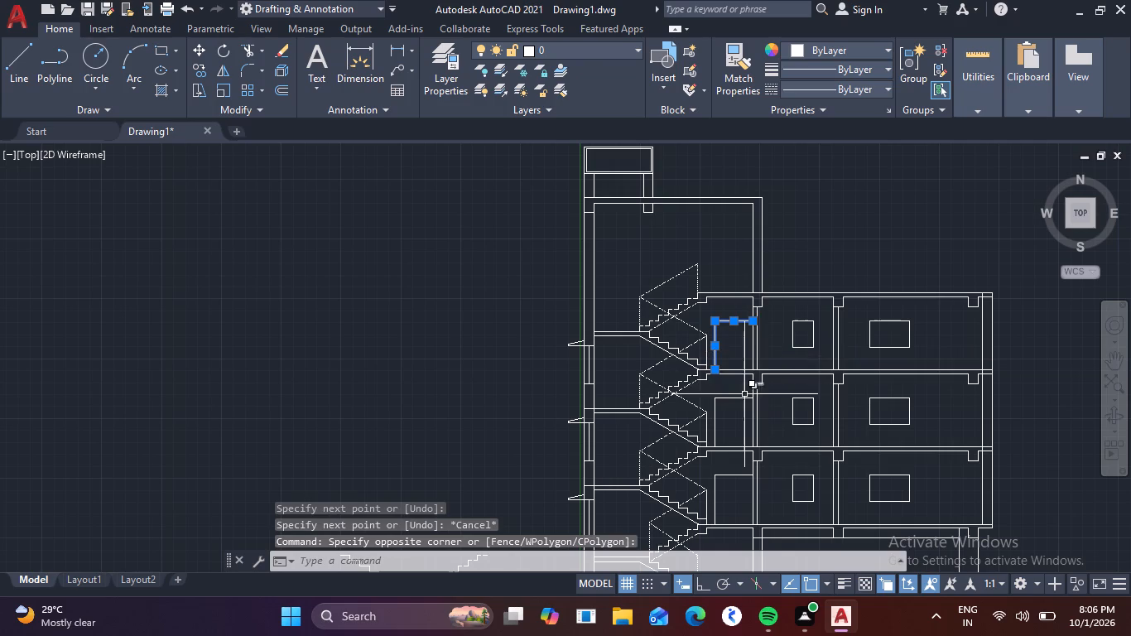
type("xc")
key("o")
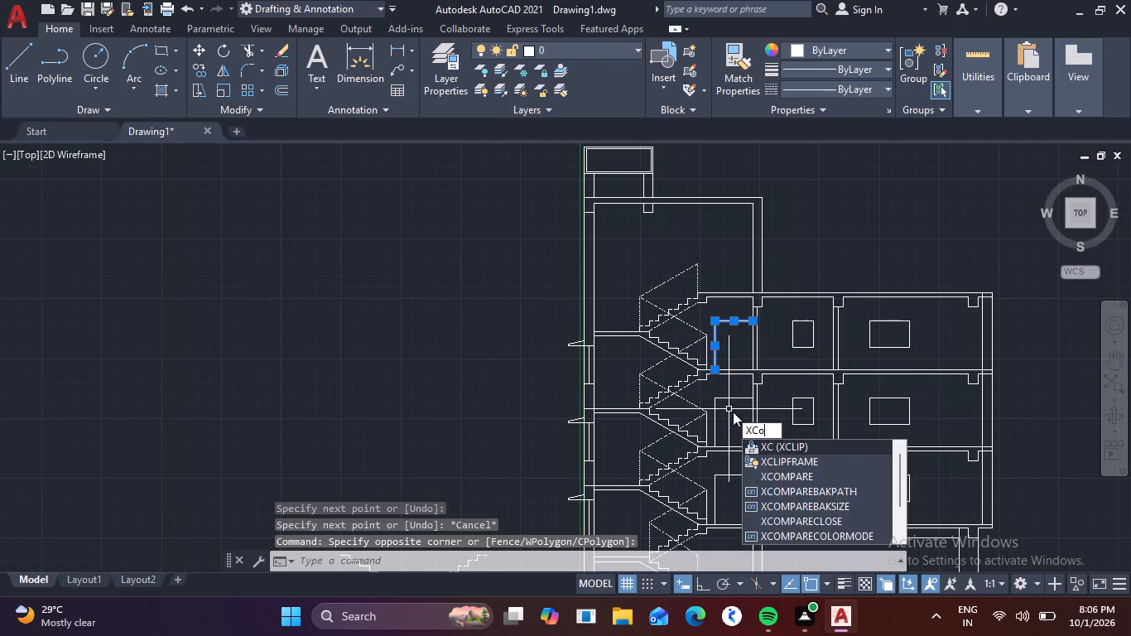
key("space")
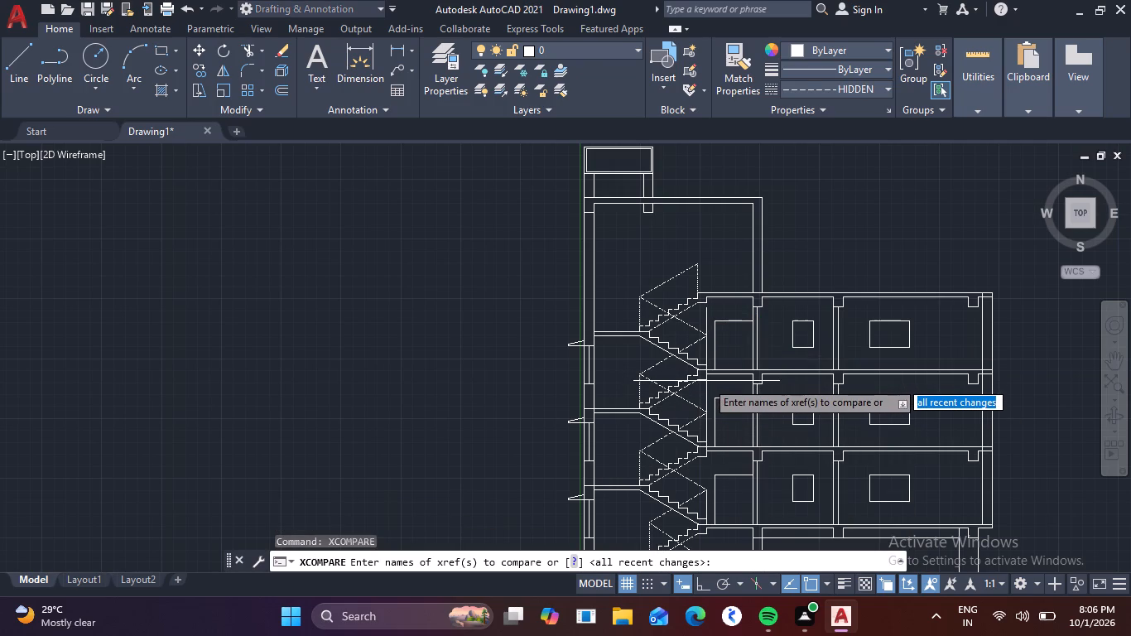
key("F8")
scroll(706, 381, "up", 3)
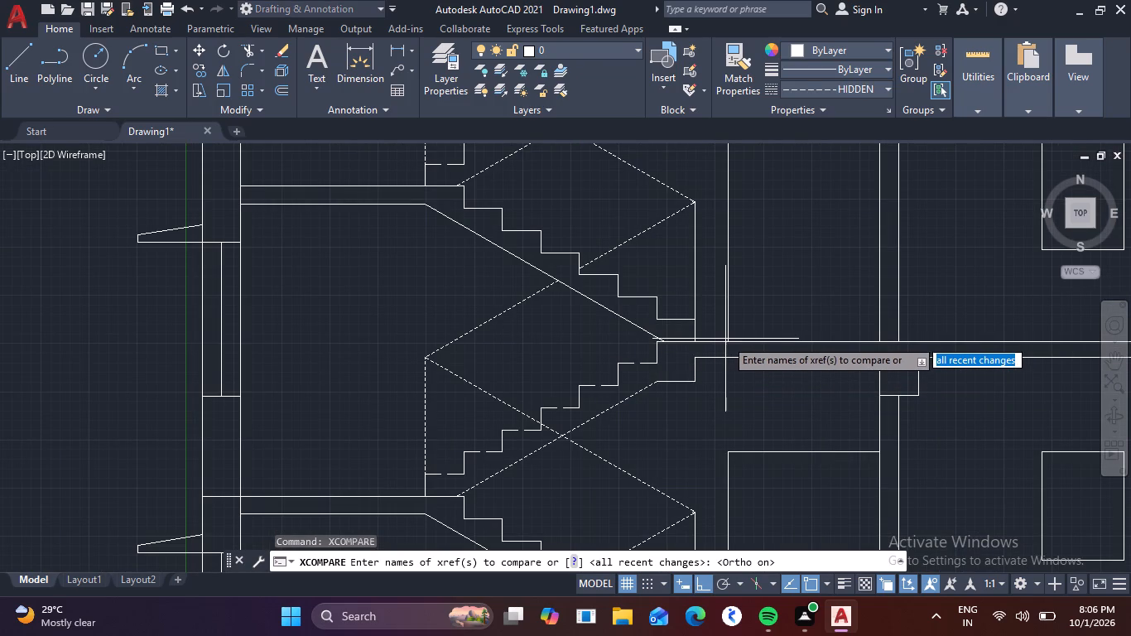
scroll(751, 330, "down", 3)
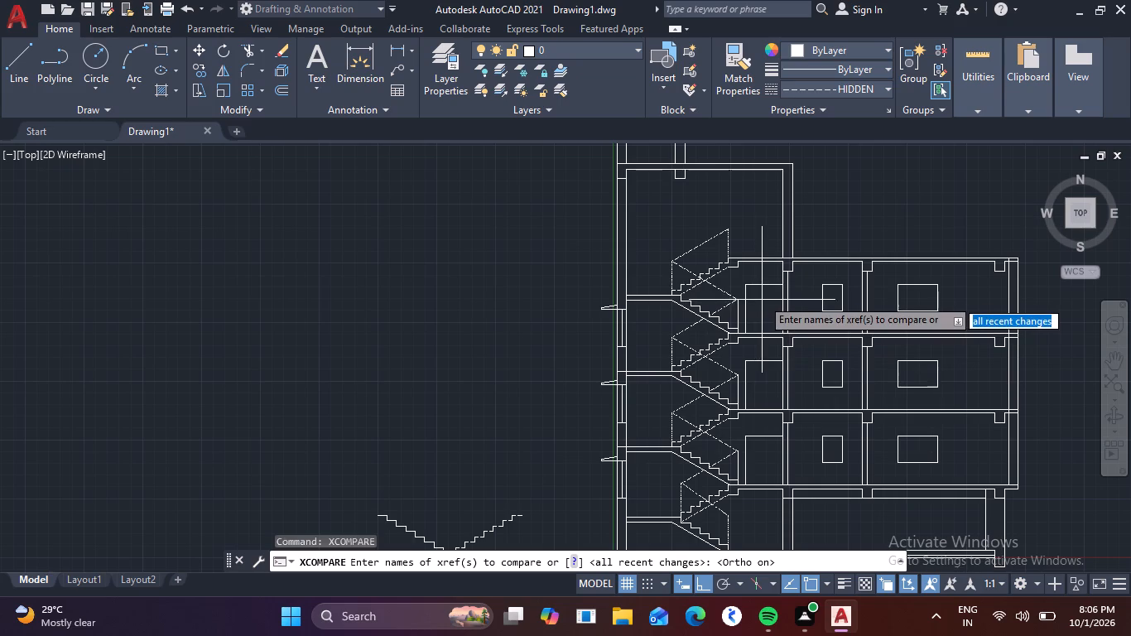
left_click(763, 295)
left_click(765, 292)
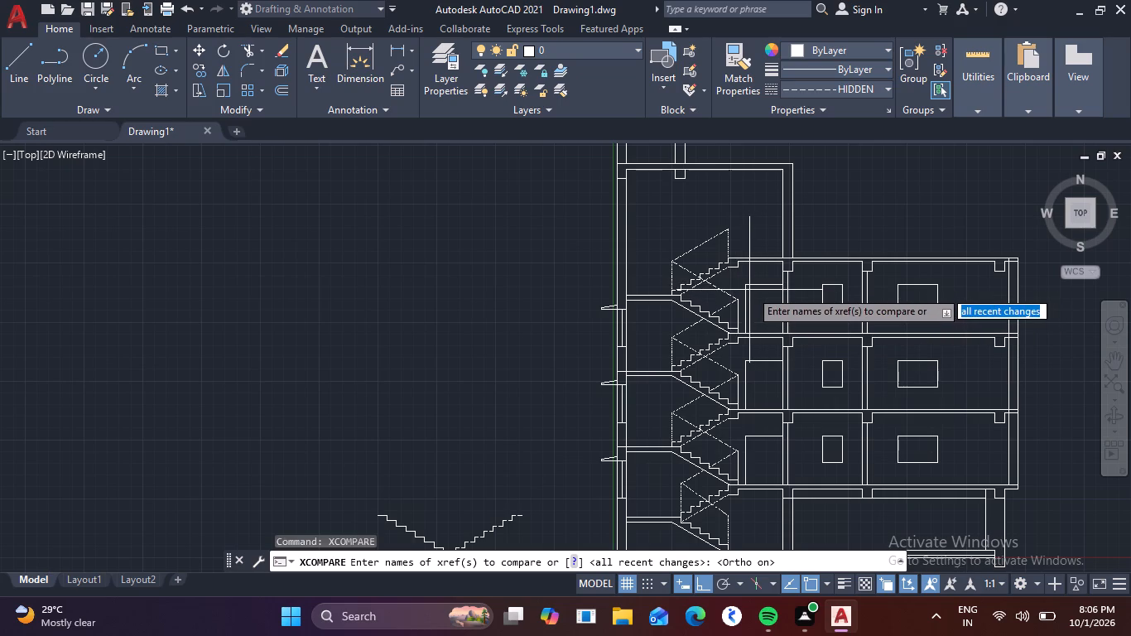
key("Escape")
Copy the top storey's door outline beside the stairs 2012.5 straight up onto the roof slab, inside the stair-head enclosure.
left_click(767, 293)
left_click(739, 281)
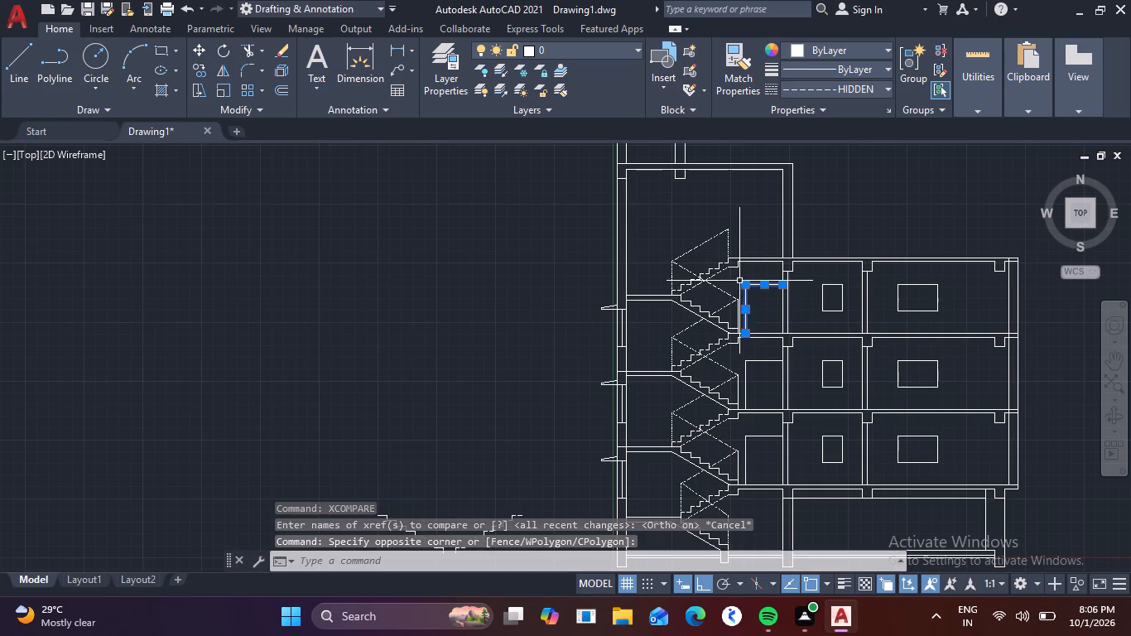
key("c")
key("o")
key("space")
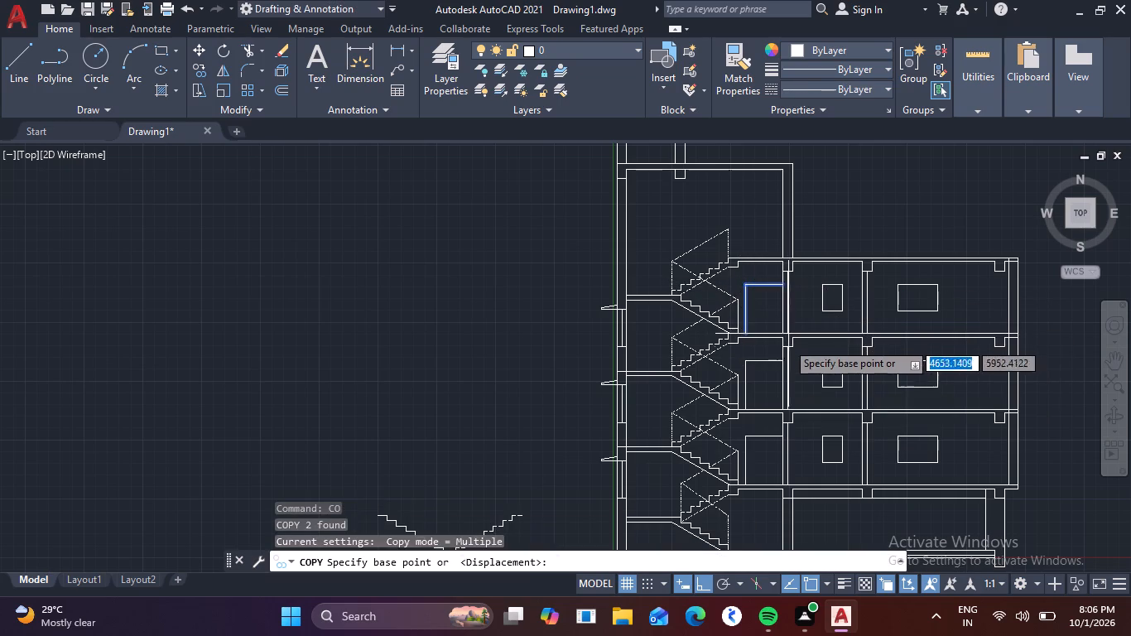
scroll(772, 340, "up", 2)
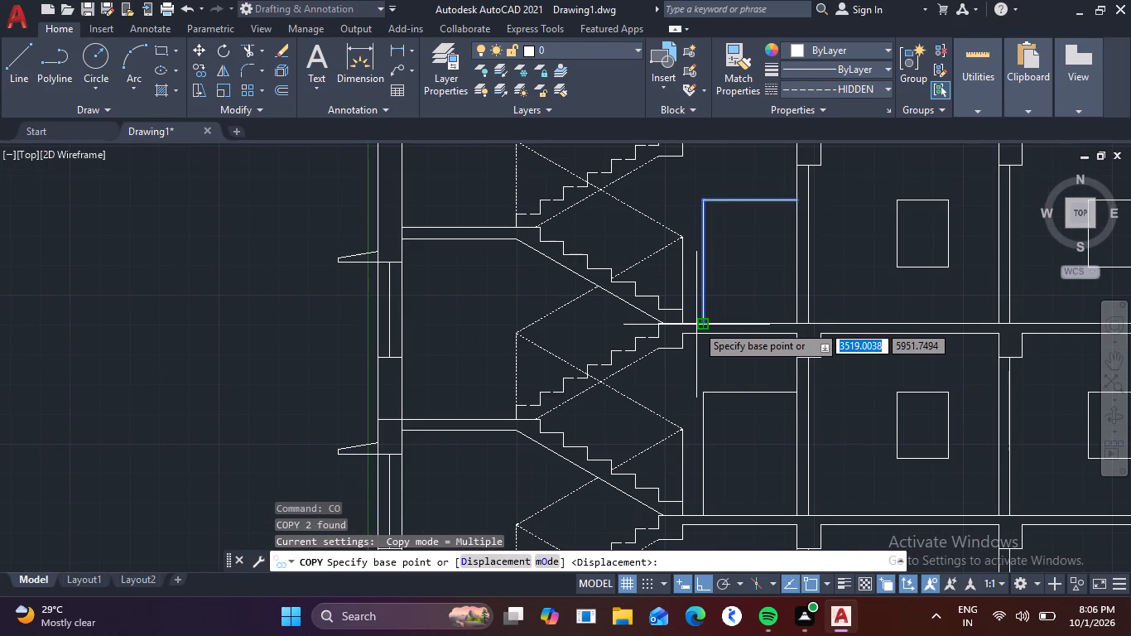
left_click(707, 324)
middle_click_drag(753, 298, 757, 305)
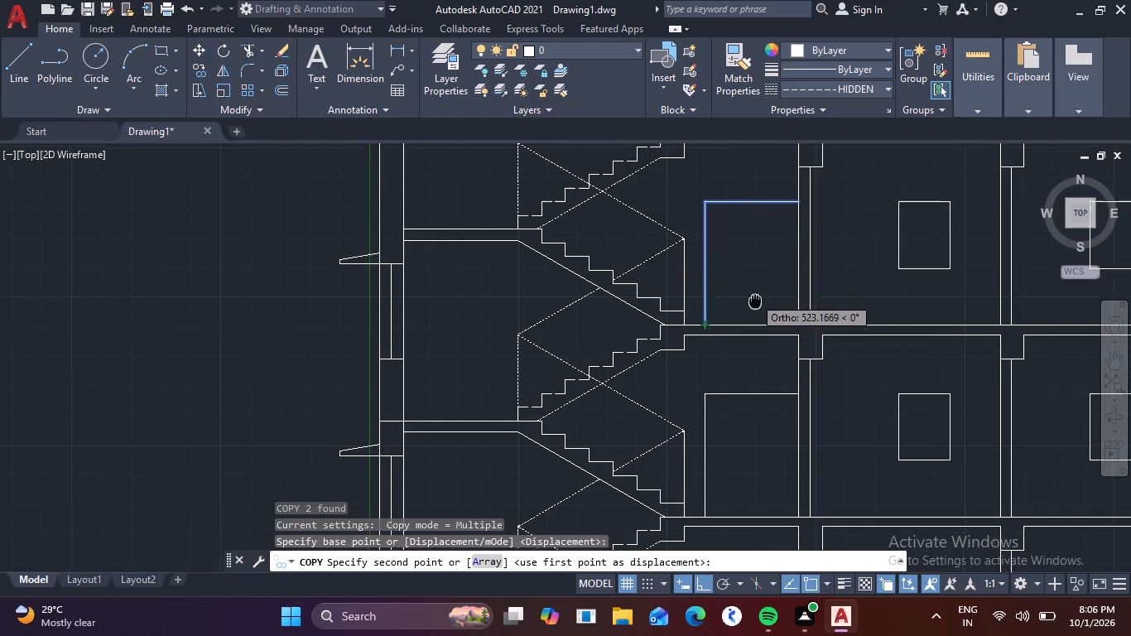
middle_click_drag(757, 305, 774, 468)
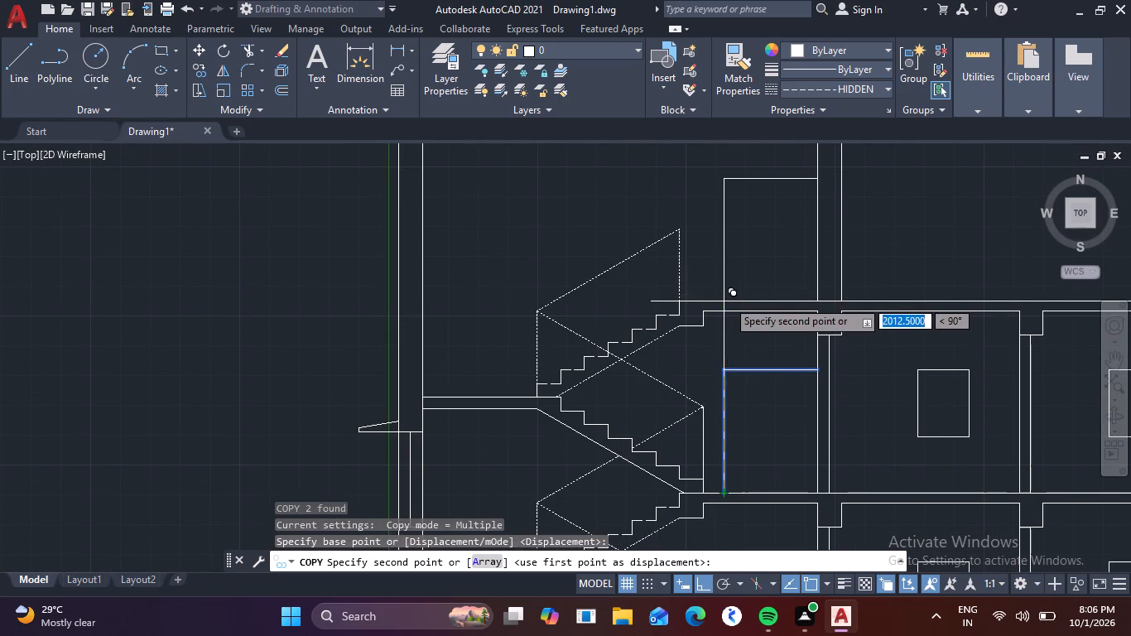
left_click(724, 301)
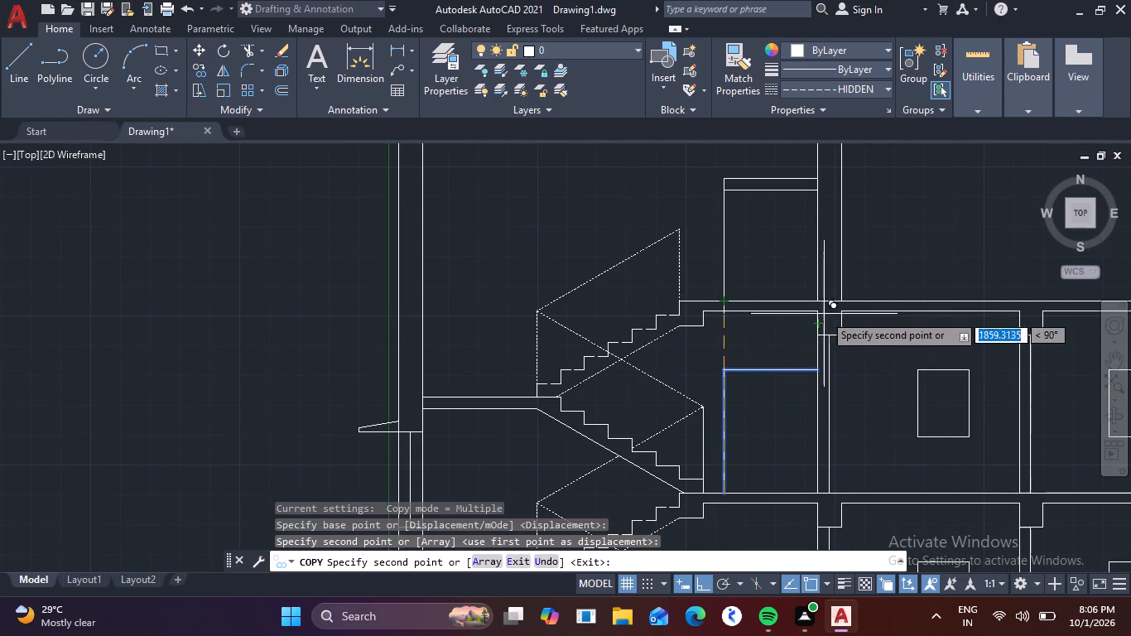
key("Escape")
Erase the leftover V-shaped stair profile lying outside the building section.
scroll(823, 304, "down", 2)
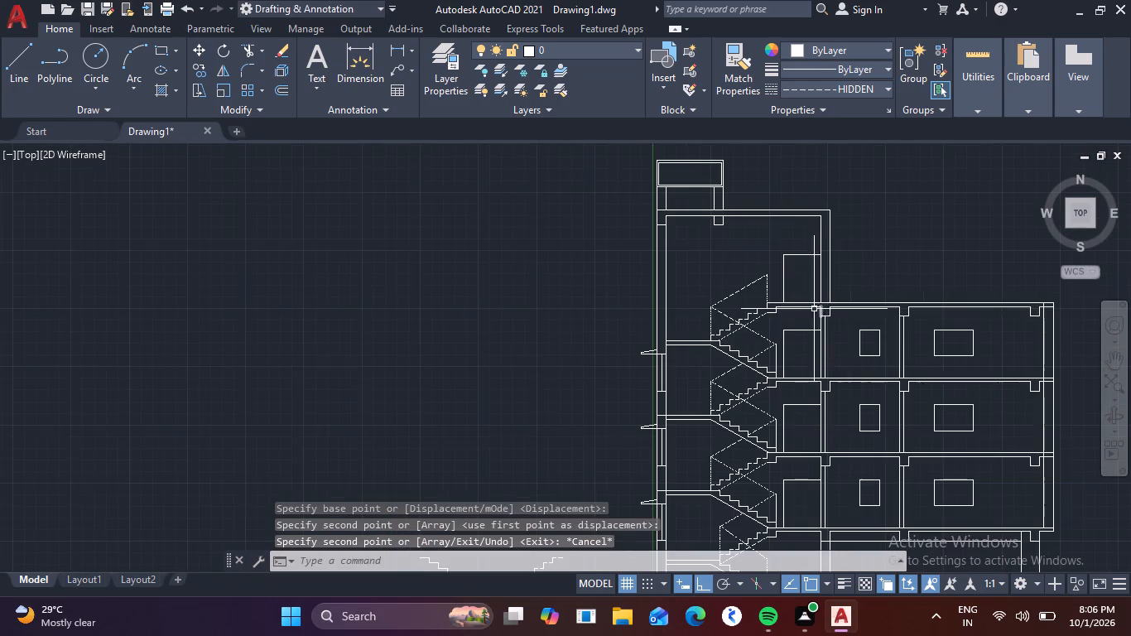
scroll(832, 293, "down", 2)
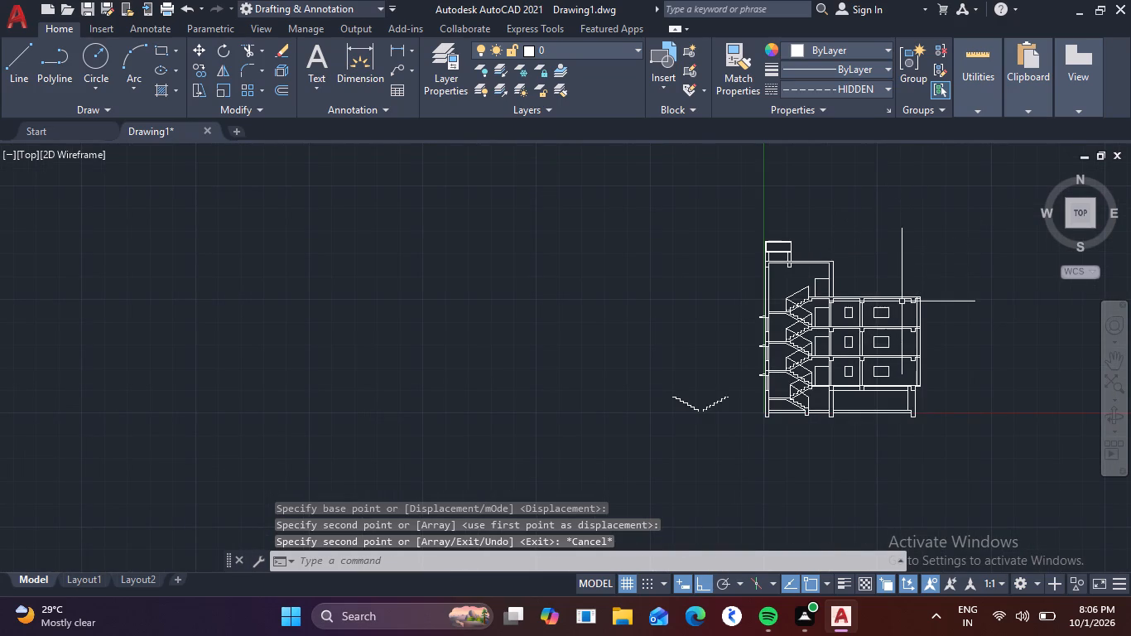
scroll(902, 305, "up", 2)
scroll(821, 320, "down", 2)
middle_click_drag(844, 283, 829, 237)
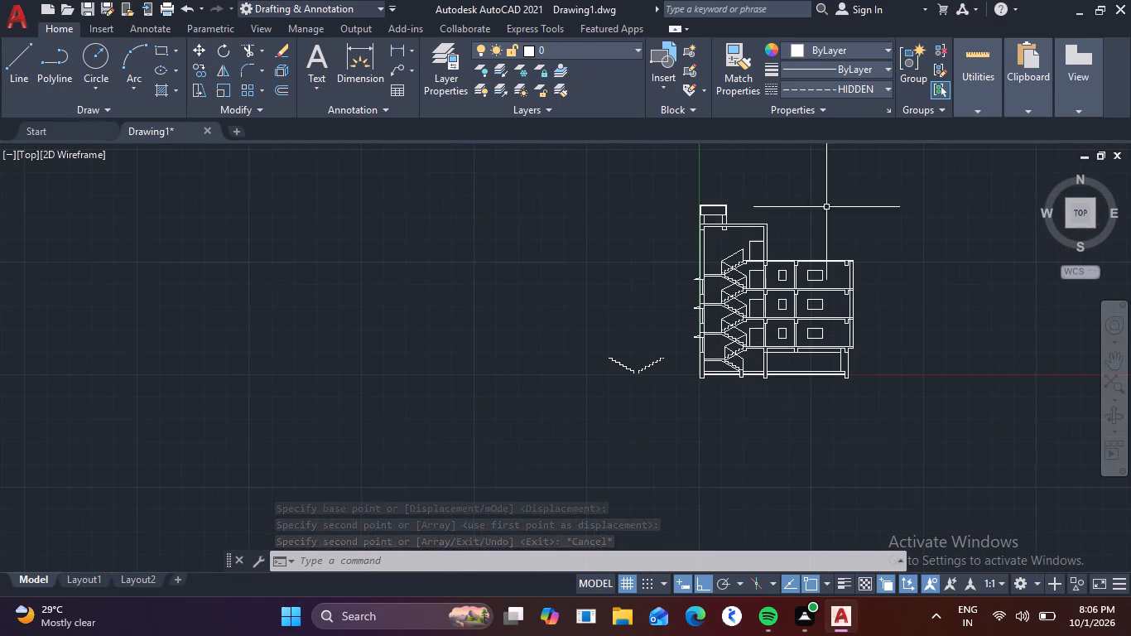
left_click_drag(575, 335, 584, 338)
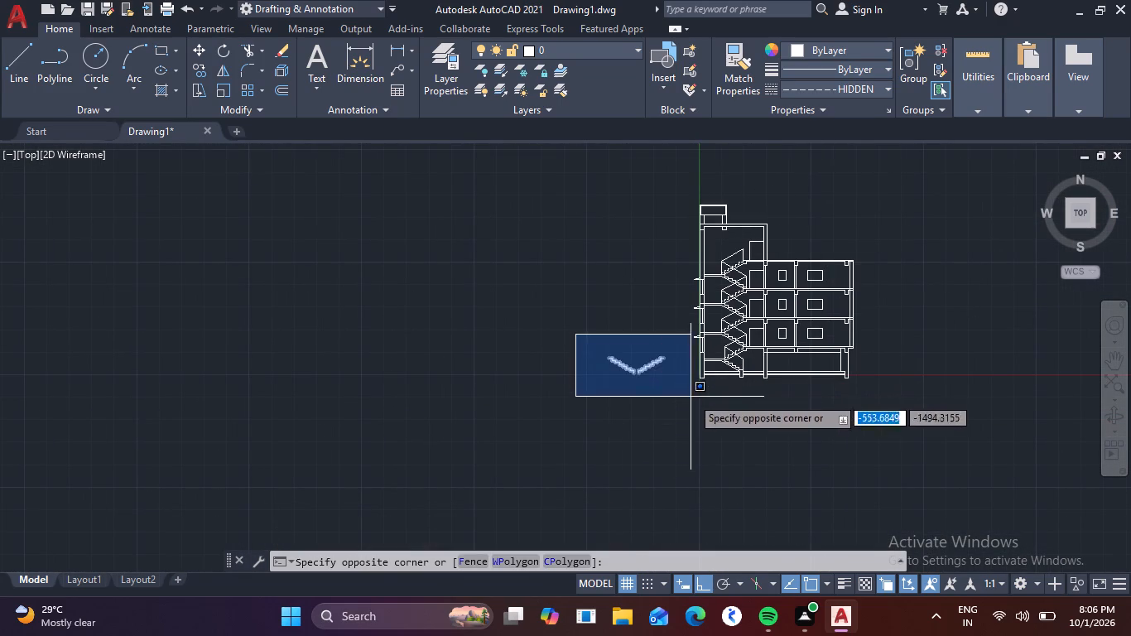
left_click(692, 397)
key("Delete")
Copy the uppermost stair-wall window with its sloped sunshade 2012.5 straight up, from one landing's top to the next landing's top.
scroll(688, 316, "up", 2)
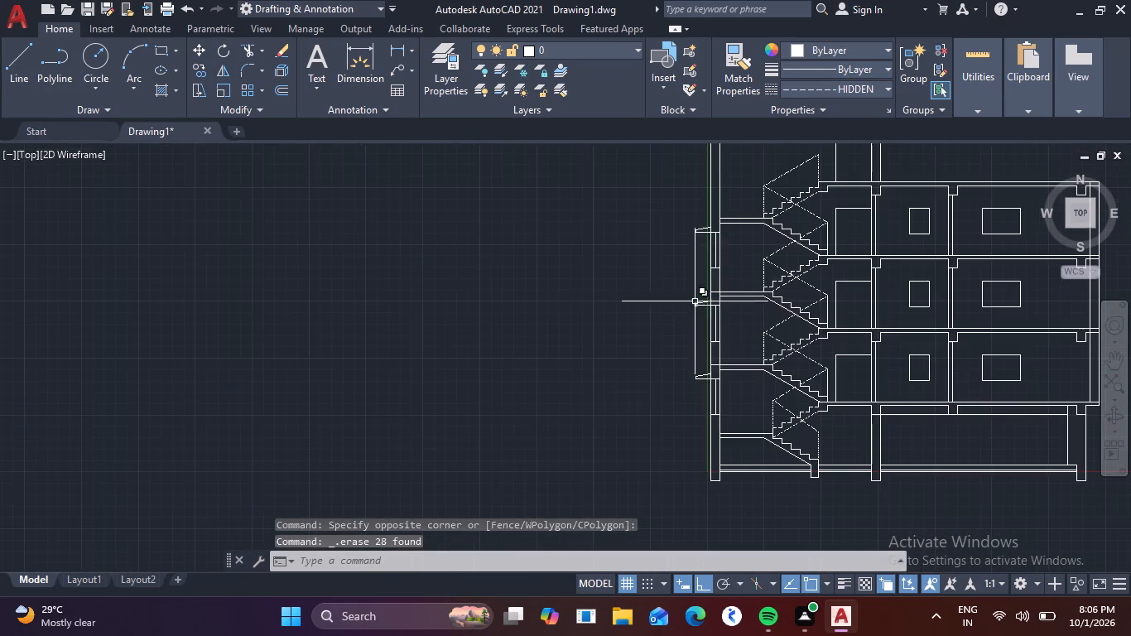
scroll(766, 318, "down", 1)
scroll(742, 219, "up", 1)
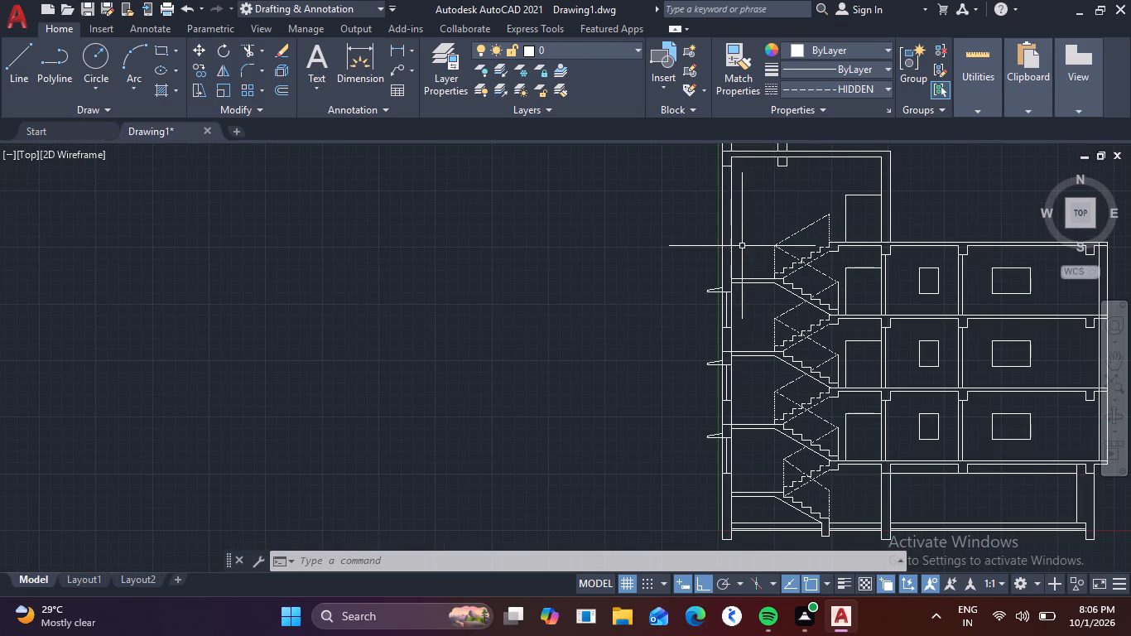
scroll(729, 329, "up", 2)
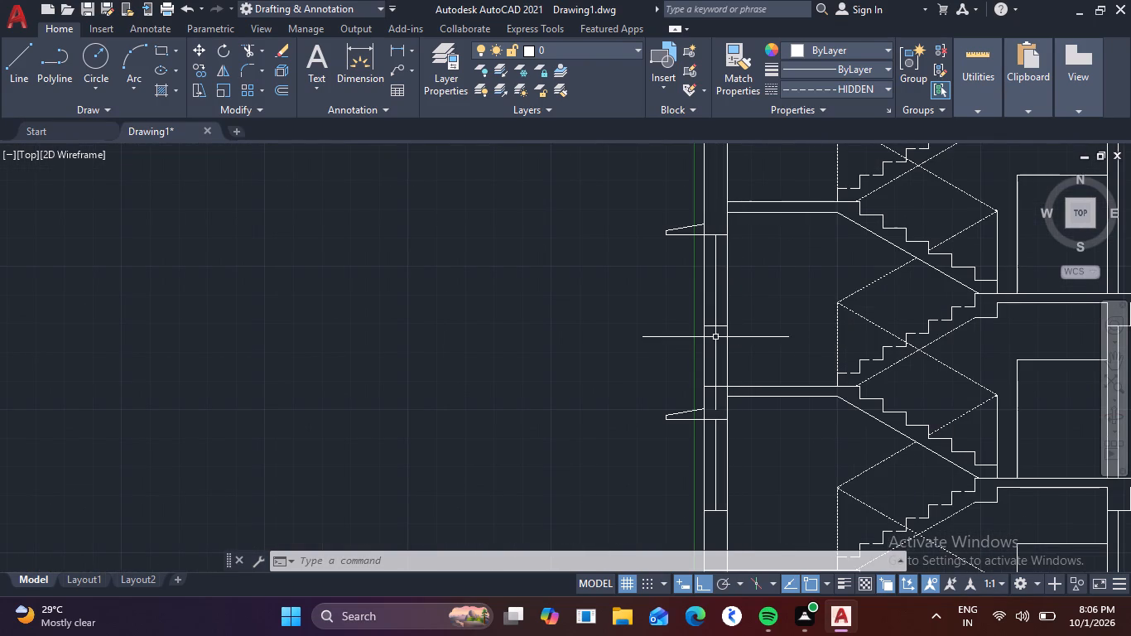
left_click_drag(719, 337, 719, 330)
left_click(713, 308)
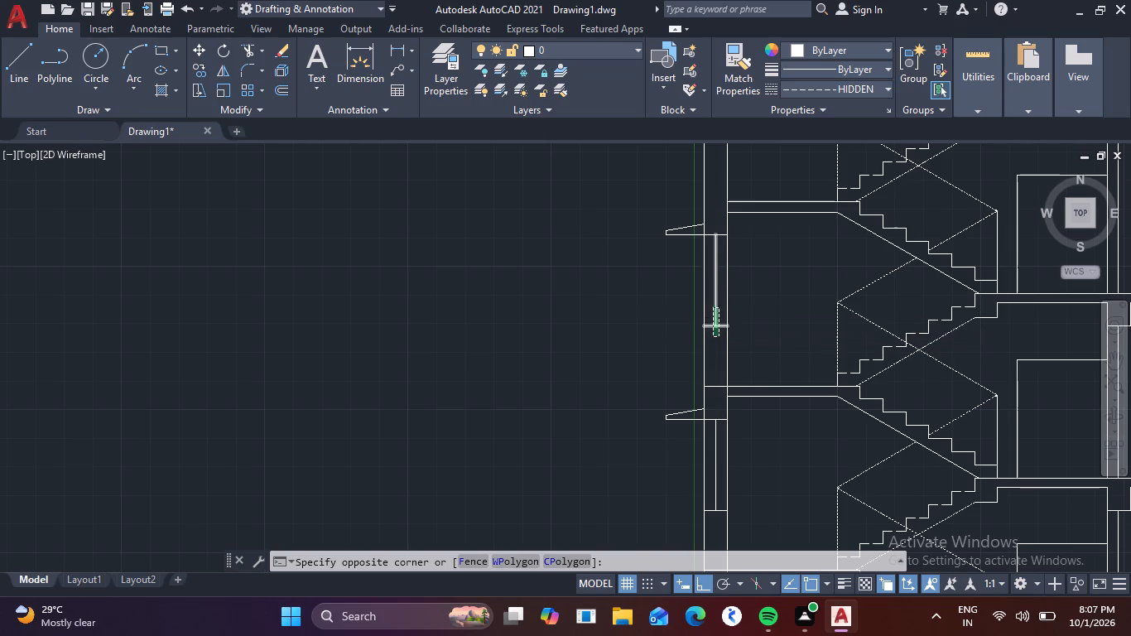
scroll(695, 239, "up", 2)
left_click_drag(699, 238, 677, 225)
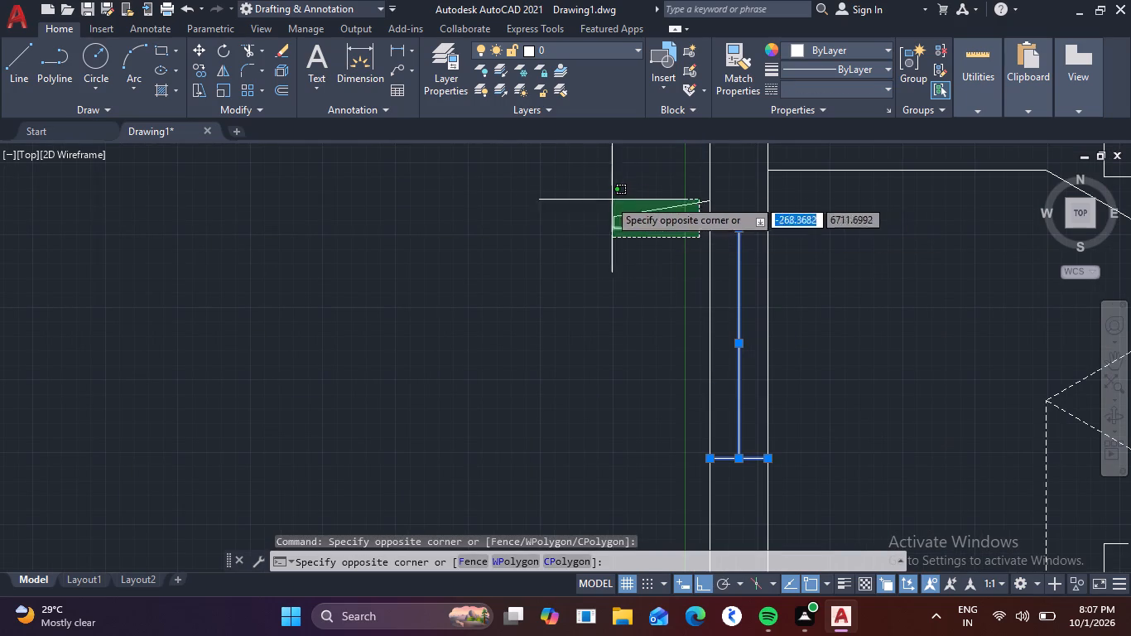
left_click(584, 187)
left_click(754, 238)
left_click(736, 218)
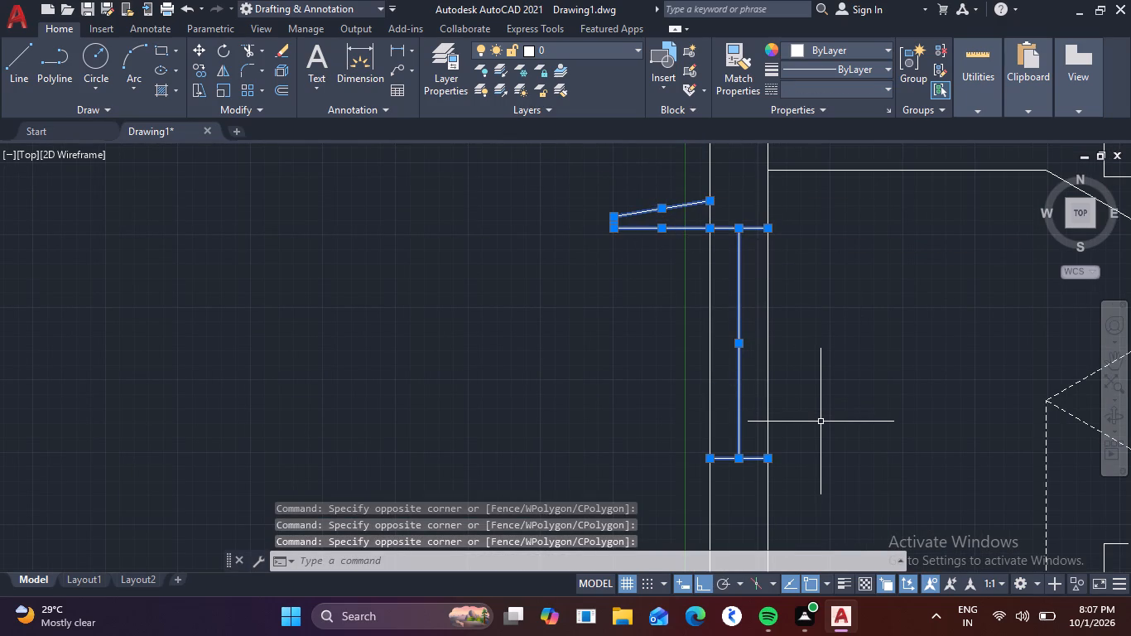
key("c")
key("o")
key("space")
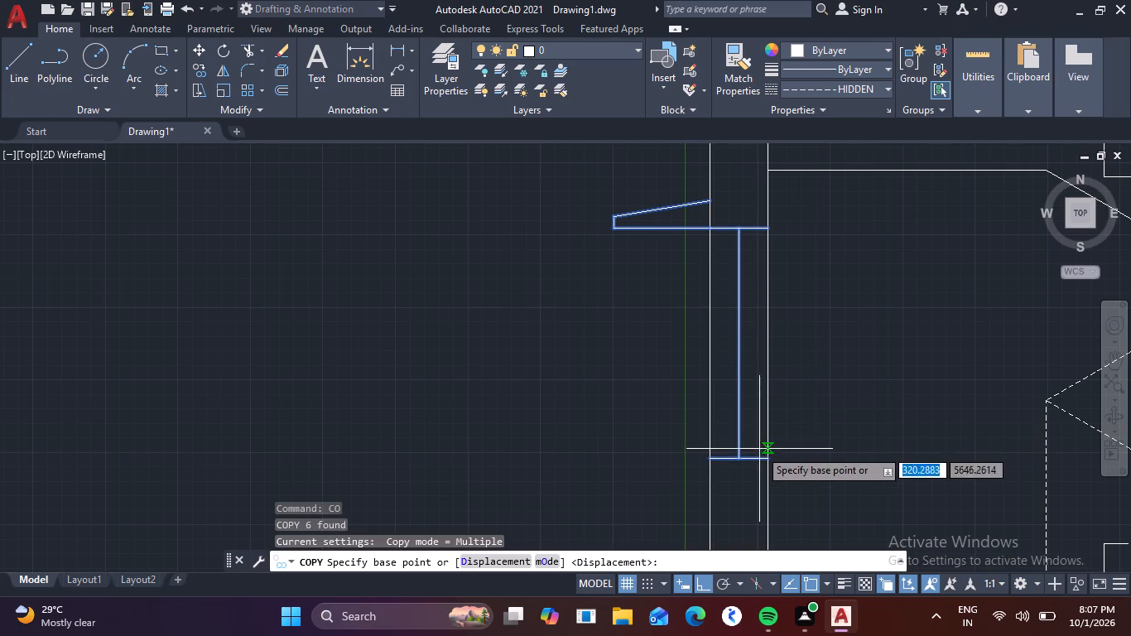
scroll(795, 455, "down", 1)
middle_click_drag(816, 451, 796, 350)
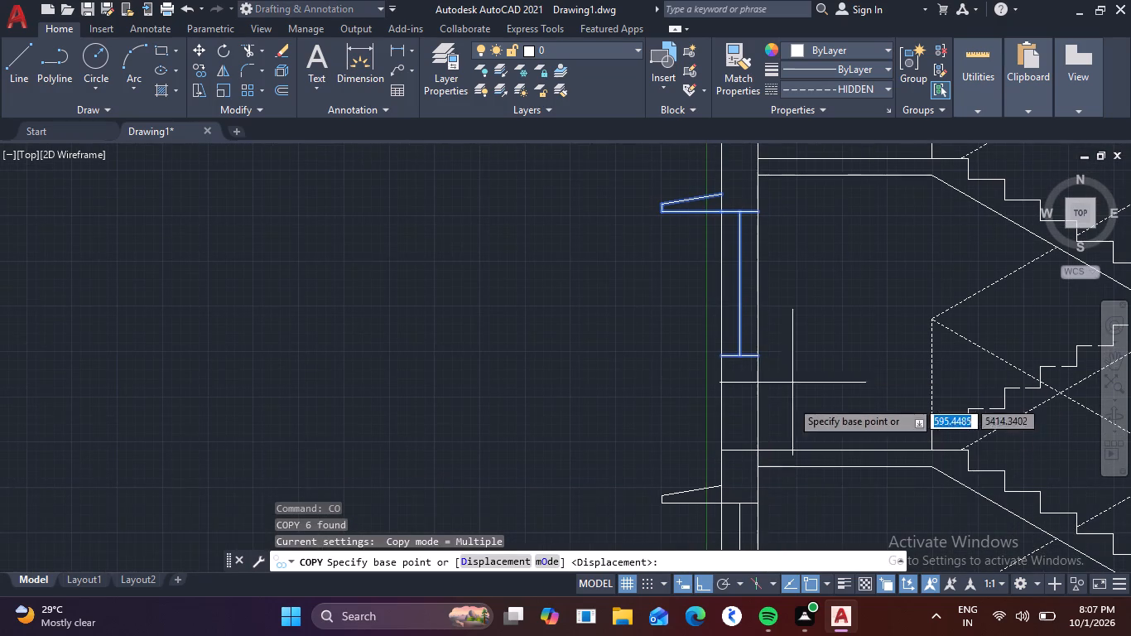
left_click(758, 450)
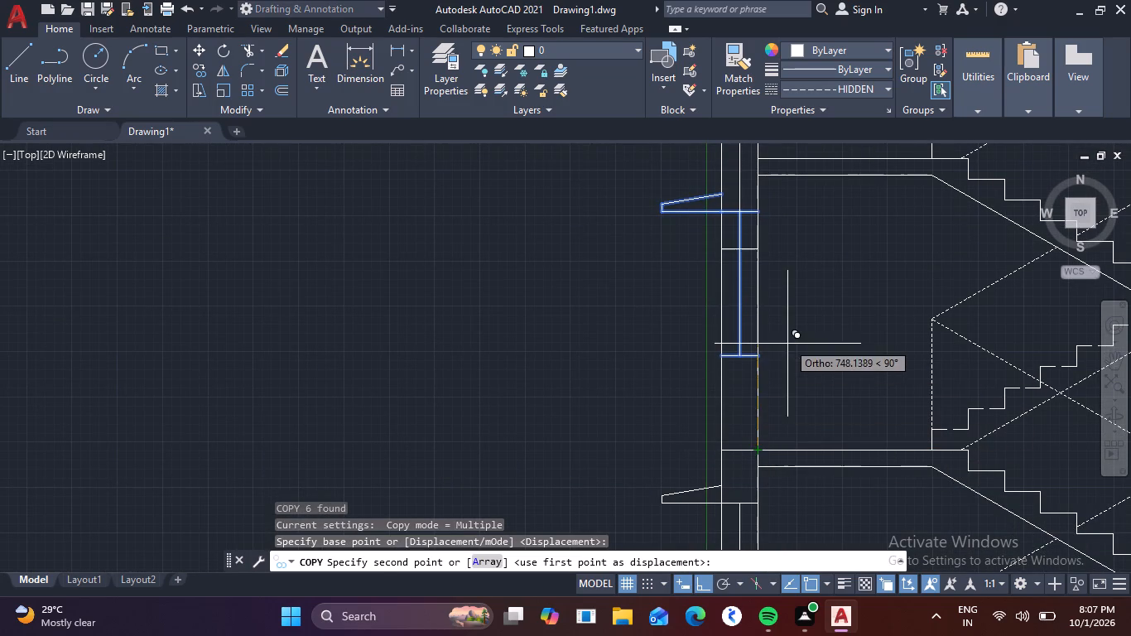
middle_click_drag(788, 340, 717, 526)
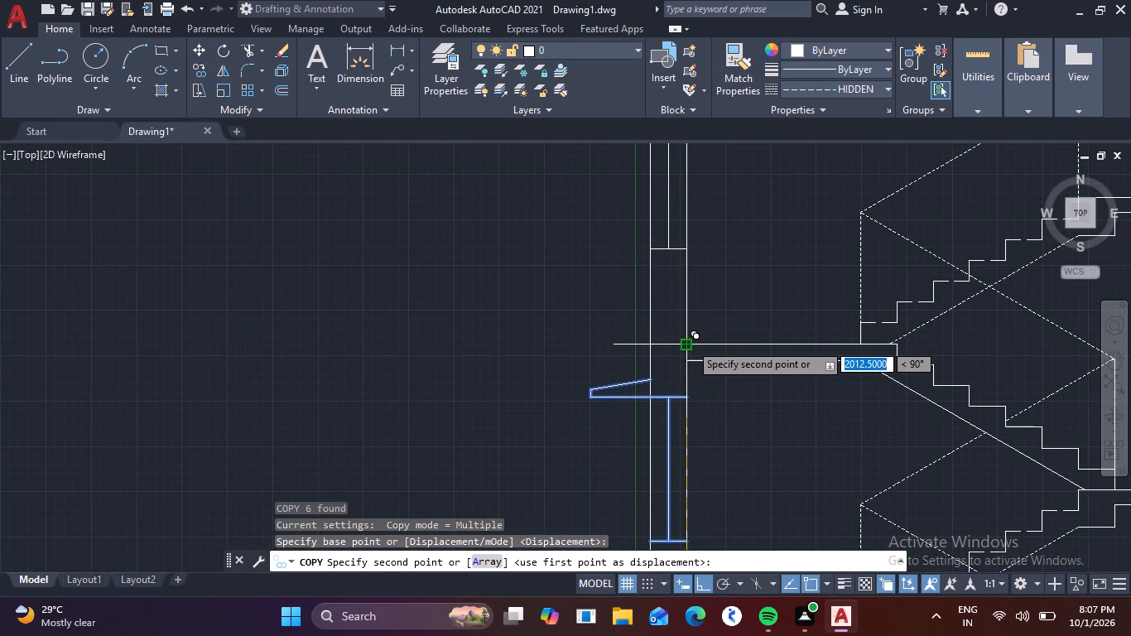
left_click(690, 343)
key("Escape")
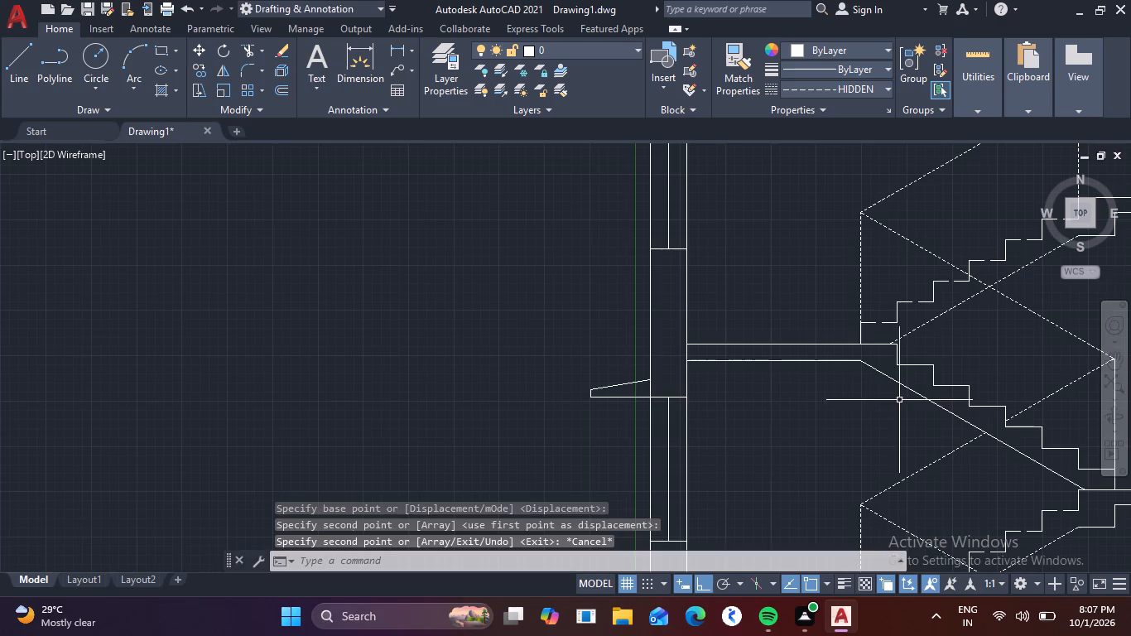
Save the drawing in the Documents folder under the file name nooo.
scroll(912, 393, "down", 3)
middle_click_drag(905, 311, 773, 223)
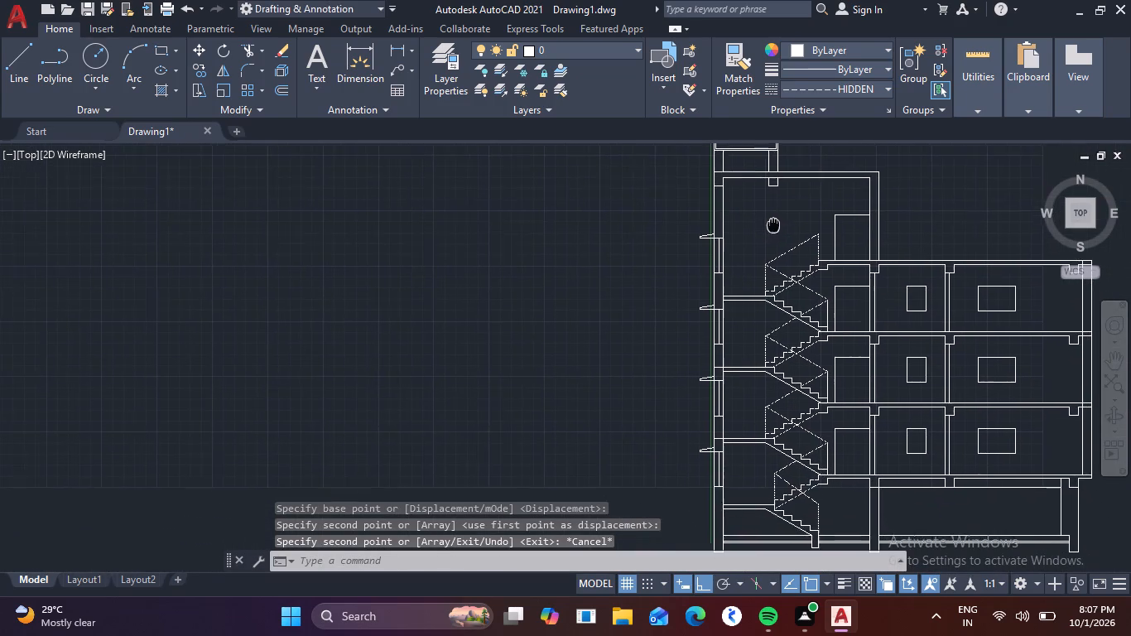
middle_click_drag(773, 223, 772, 216)
scroll(946, 223, "down", 1)
middle_click_drag(934, 215, 805, 242)
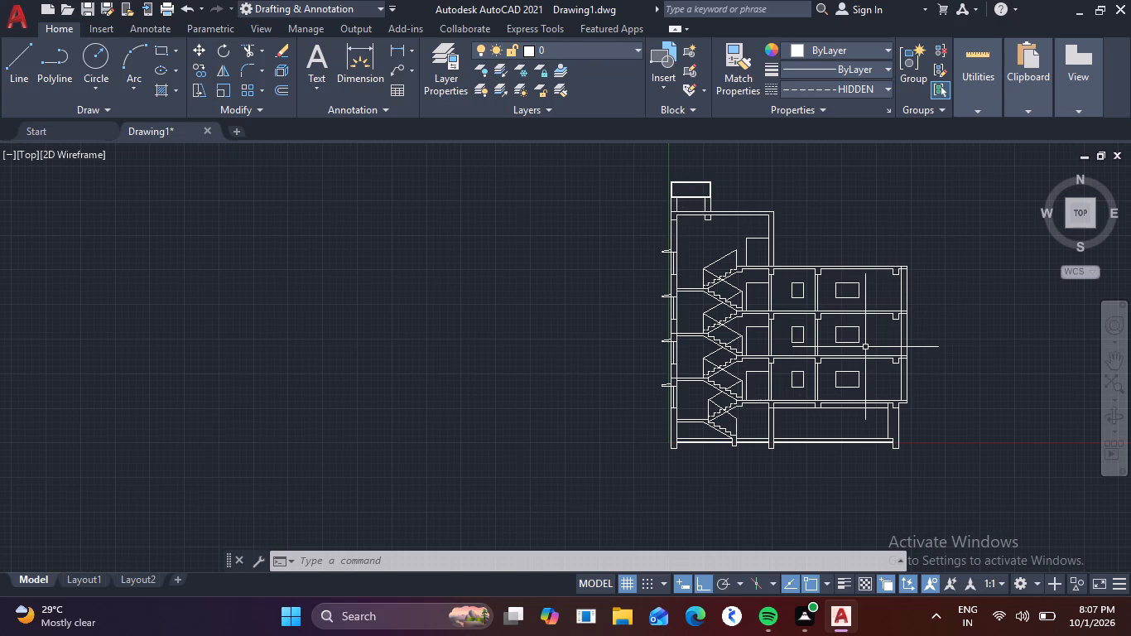
key("ctrl+s")
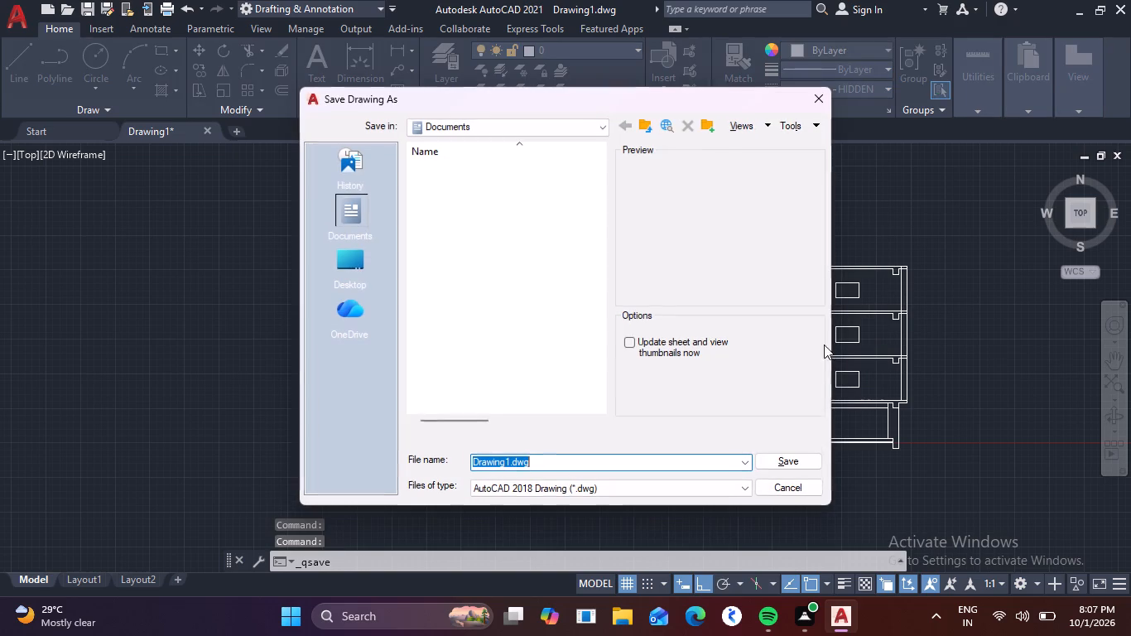
key("BackSpace")
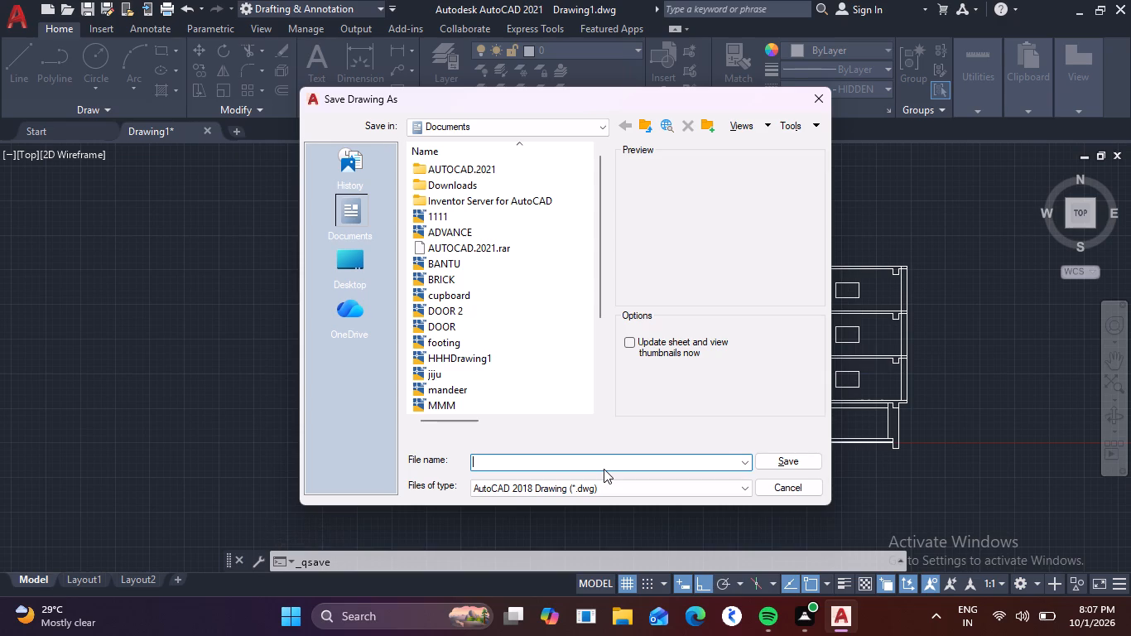
type("no")
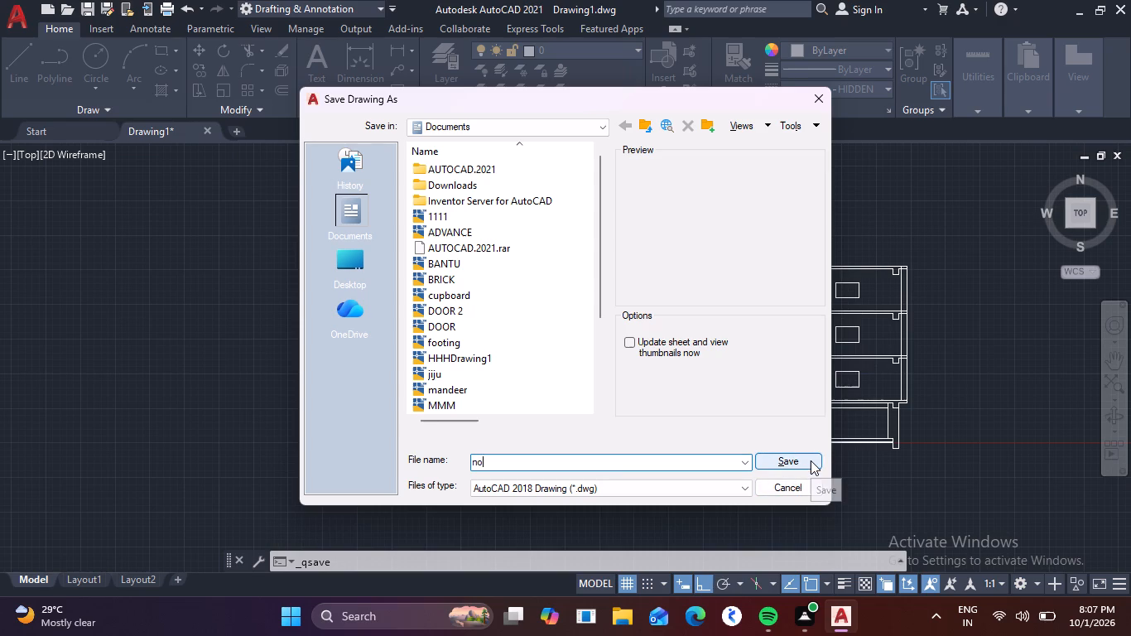
key("o")
key("o")
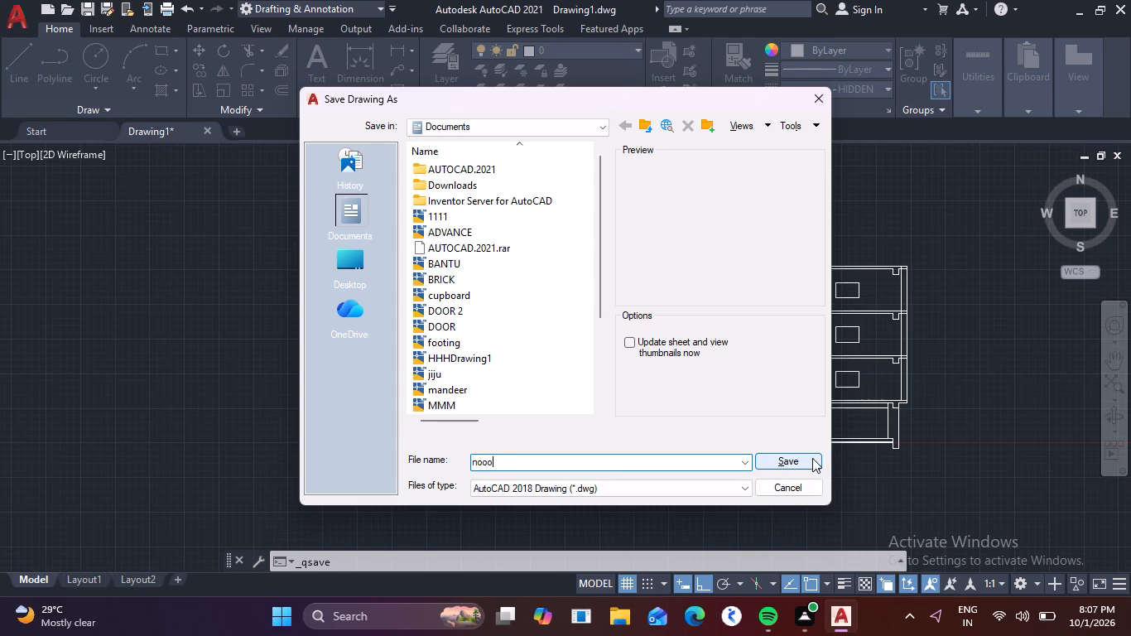
left_click(789, 462)
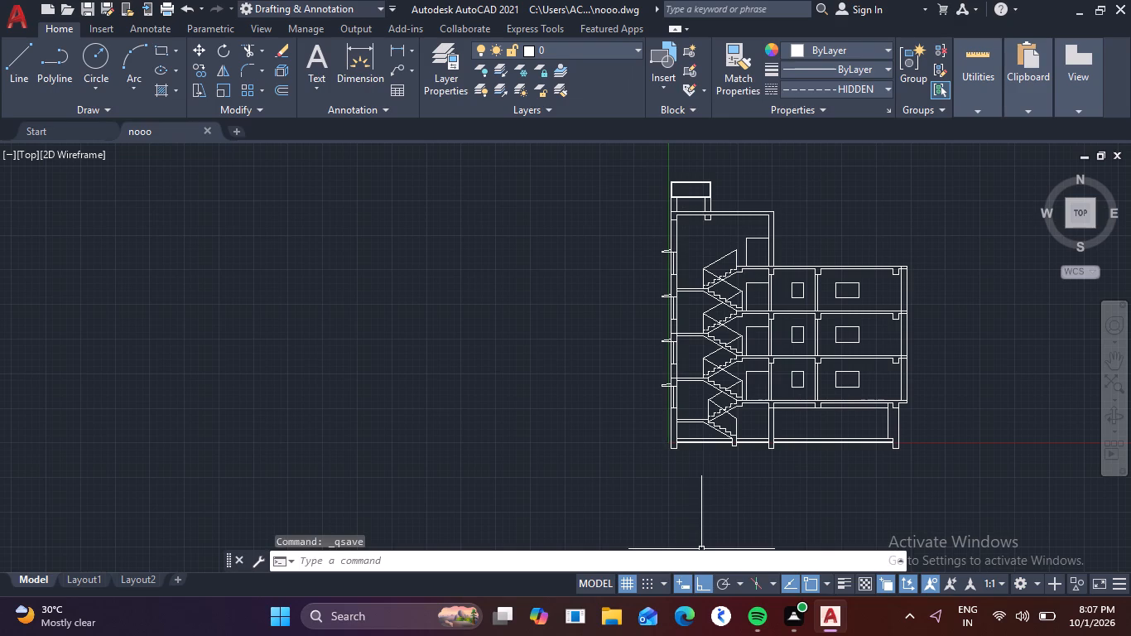
Start plotting the model and load the page setup of the previous plot.
key("ctrl+p")
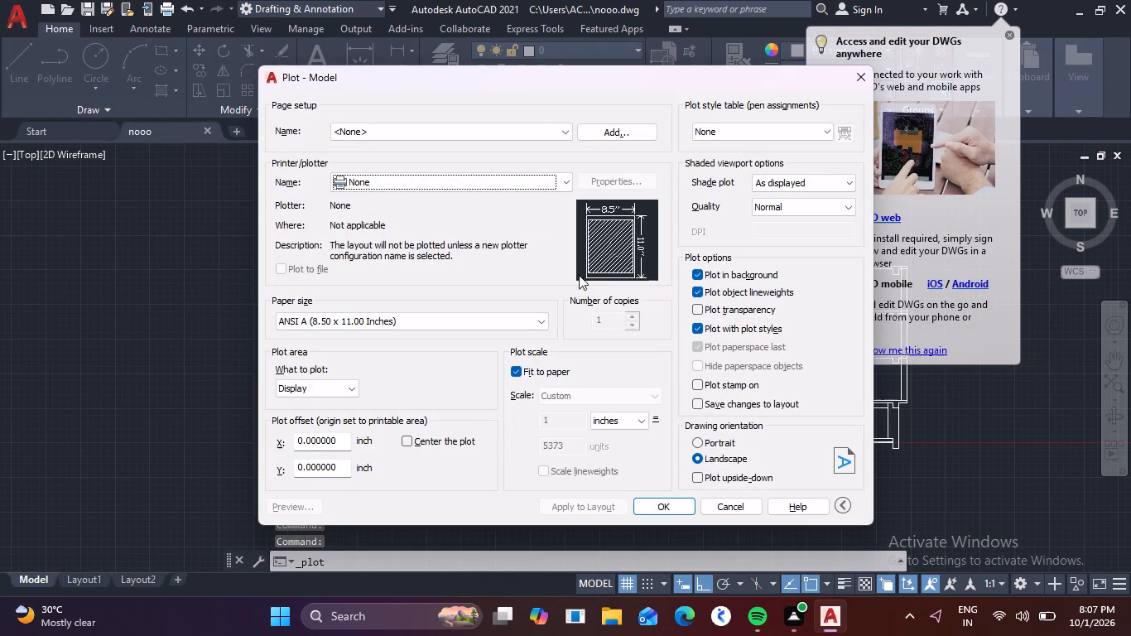
left_click(571, 132)
left_click(541, 161)
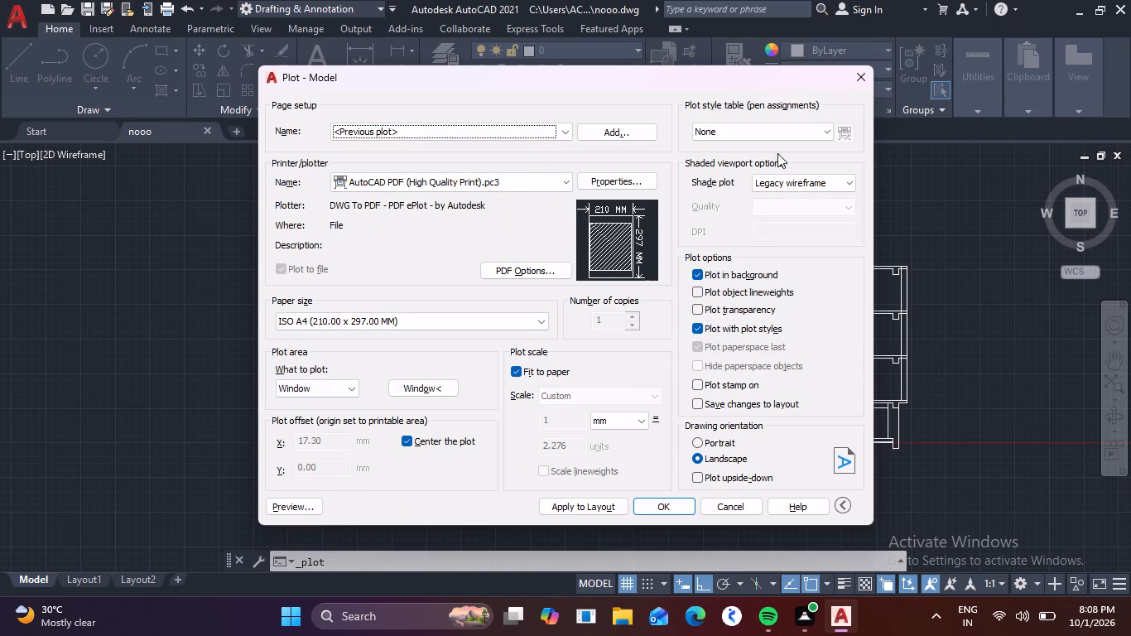
Preview the plot to check what lands on the sheet, and return to the plot settings.
left_click(299, 512)
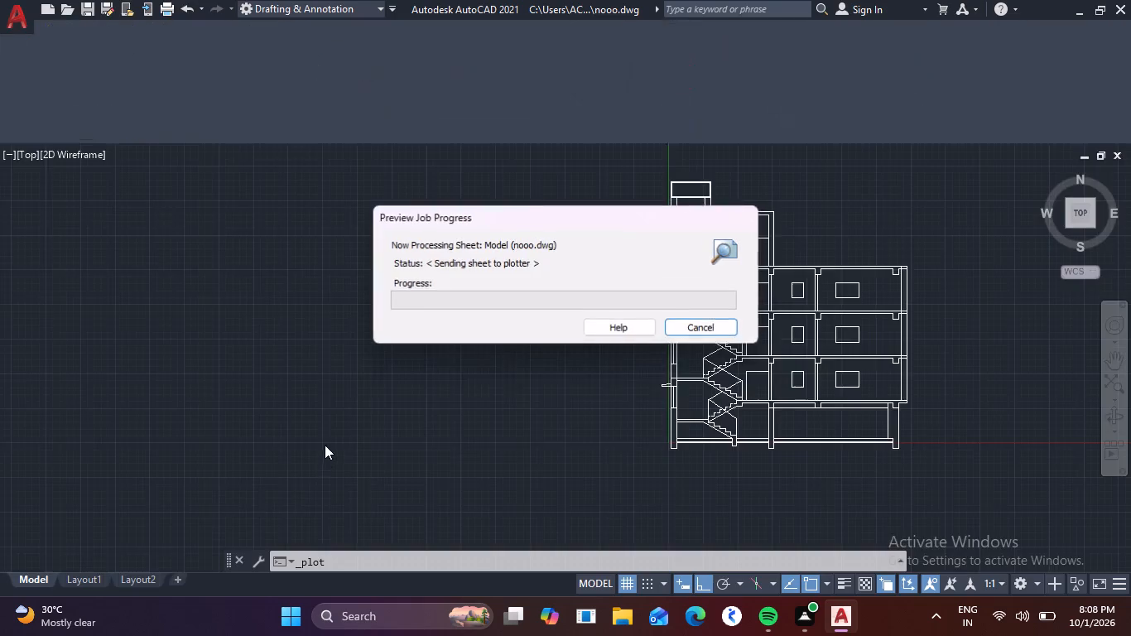
scroll(595, 285, "down", 3)
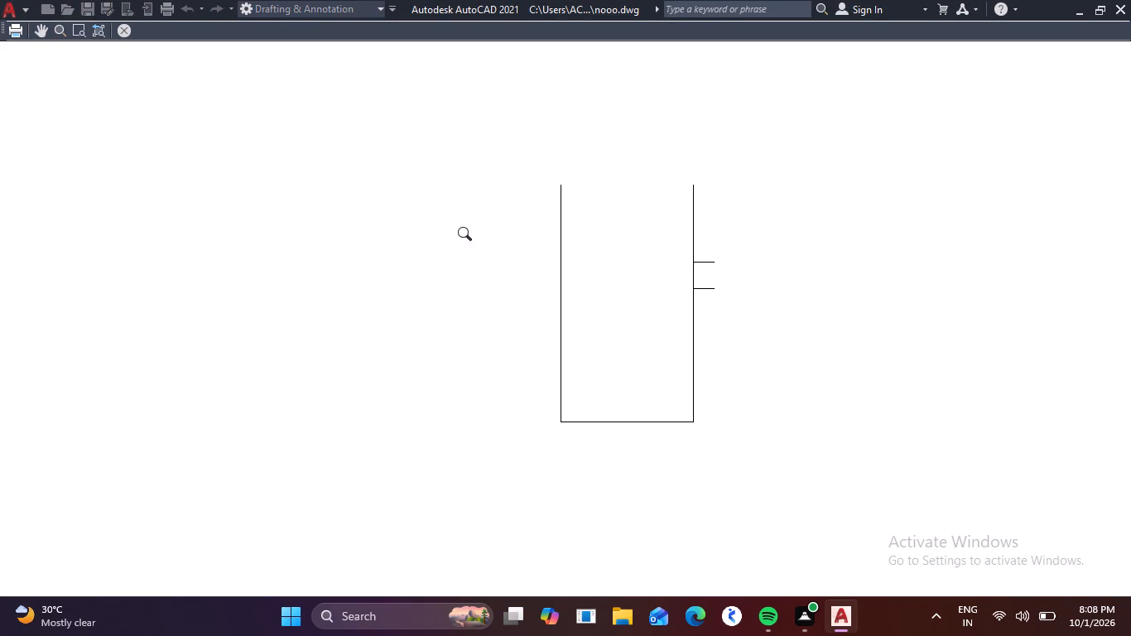
left_click(124, 32)
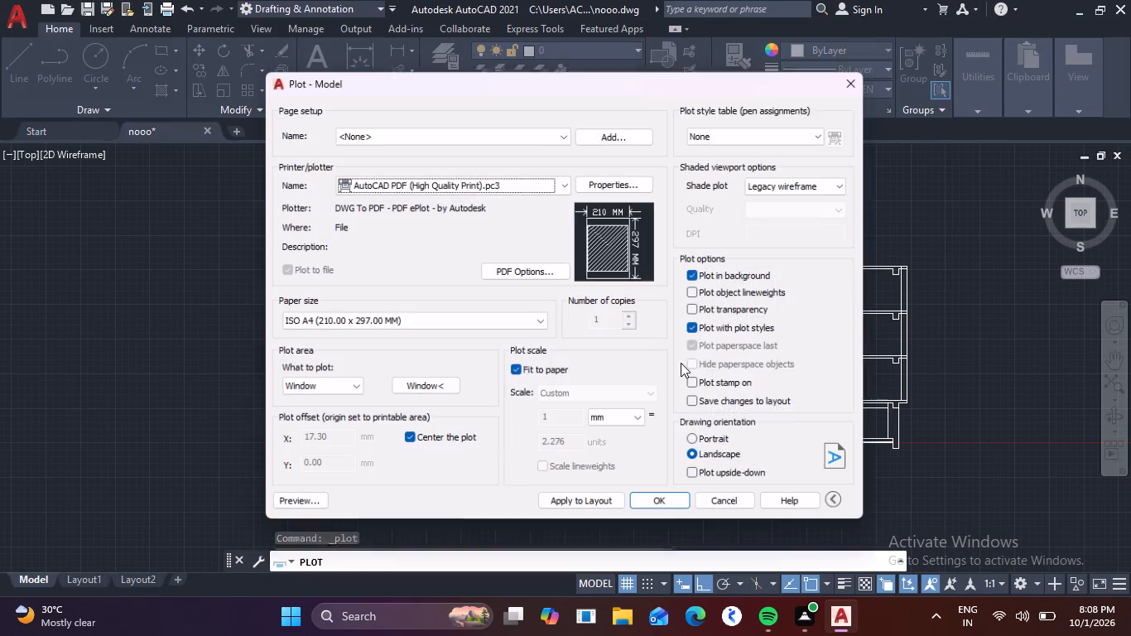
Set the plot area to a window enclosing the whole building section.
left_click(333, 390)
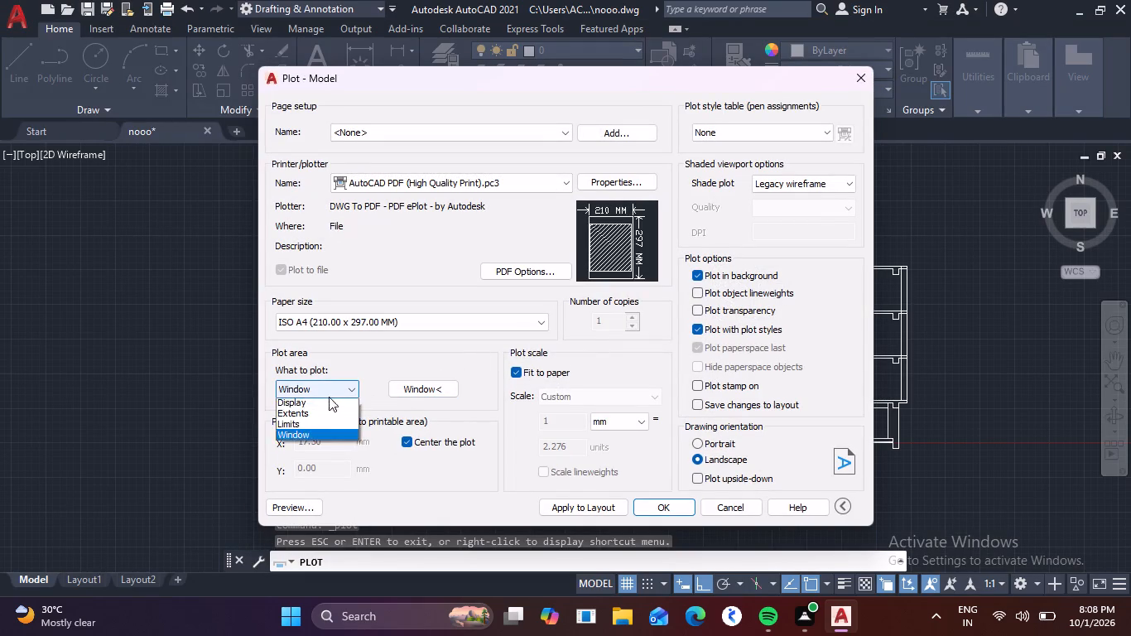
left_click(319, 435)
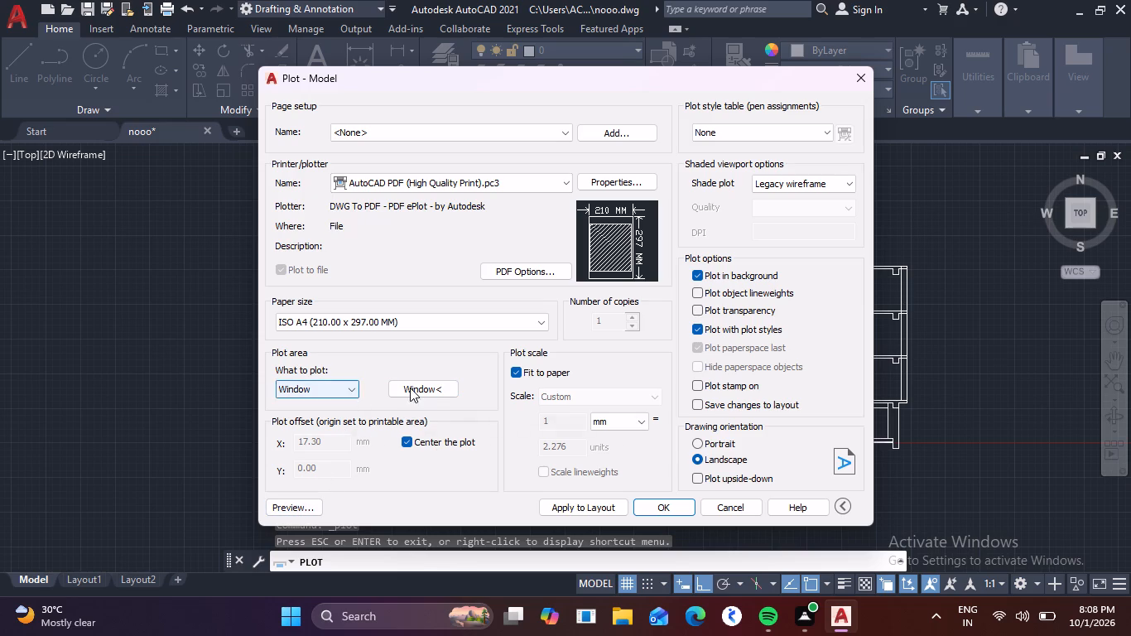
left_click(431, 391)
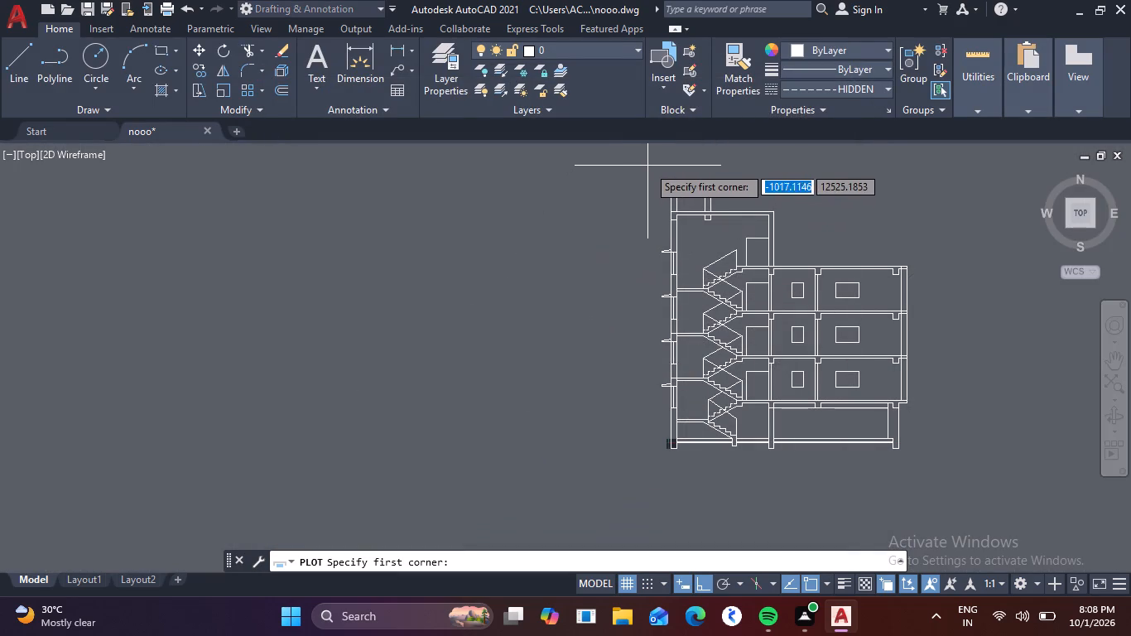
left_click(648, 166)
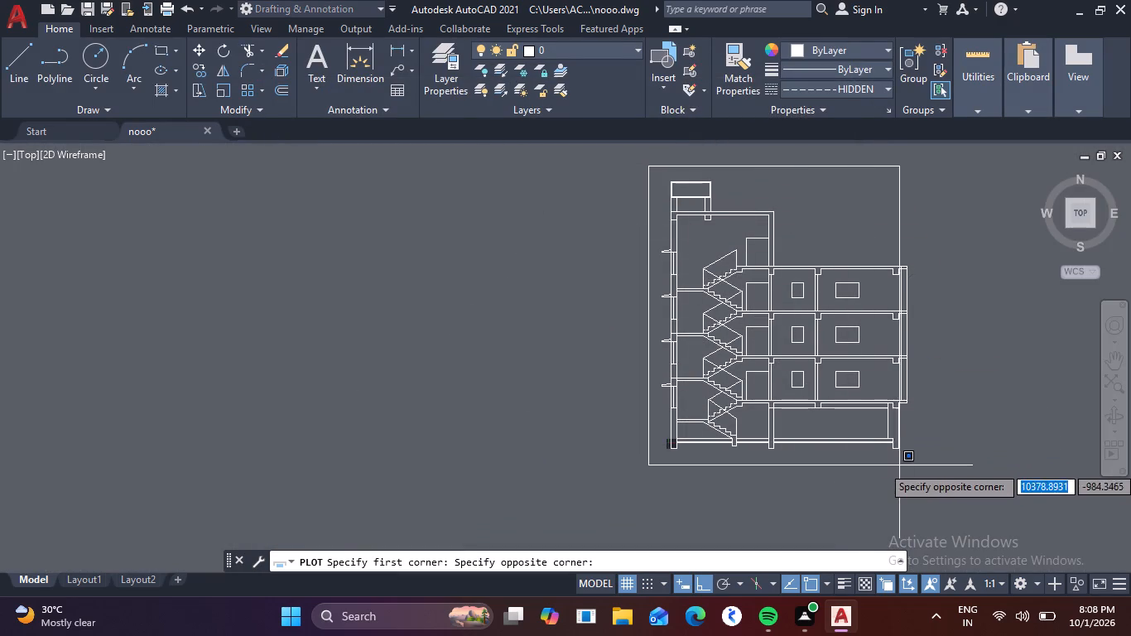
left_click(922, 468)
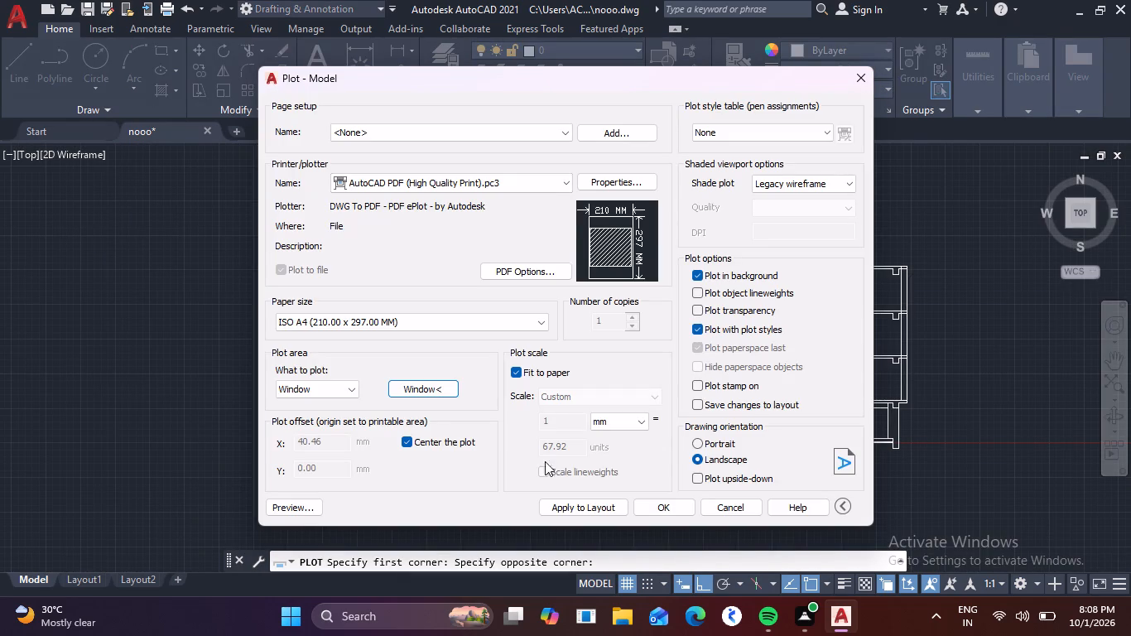
Preview the windowed plot, and leave the plot settings without plotting.
left_click(294, 510)
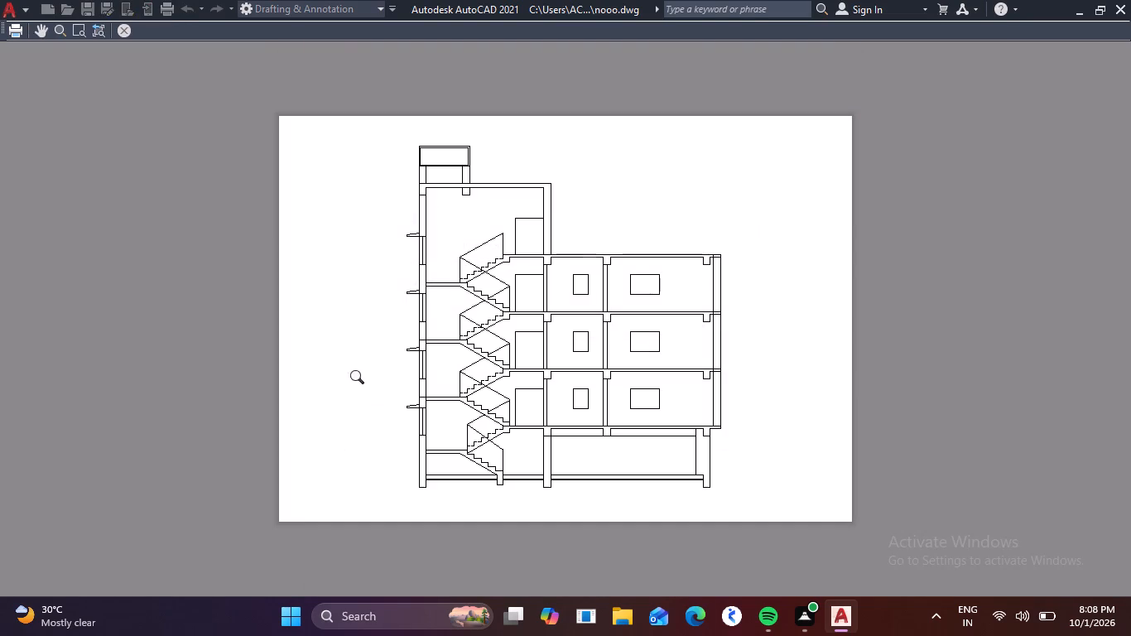
left_click(121, 31)
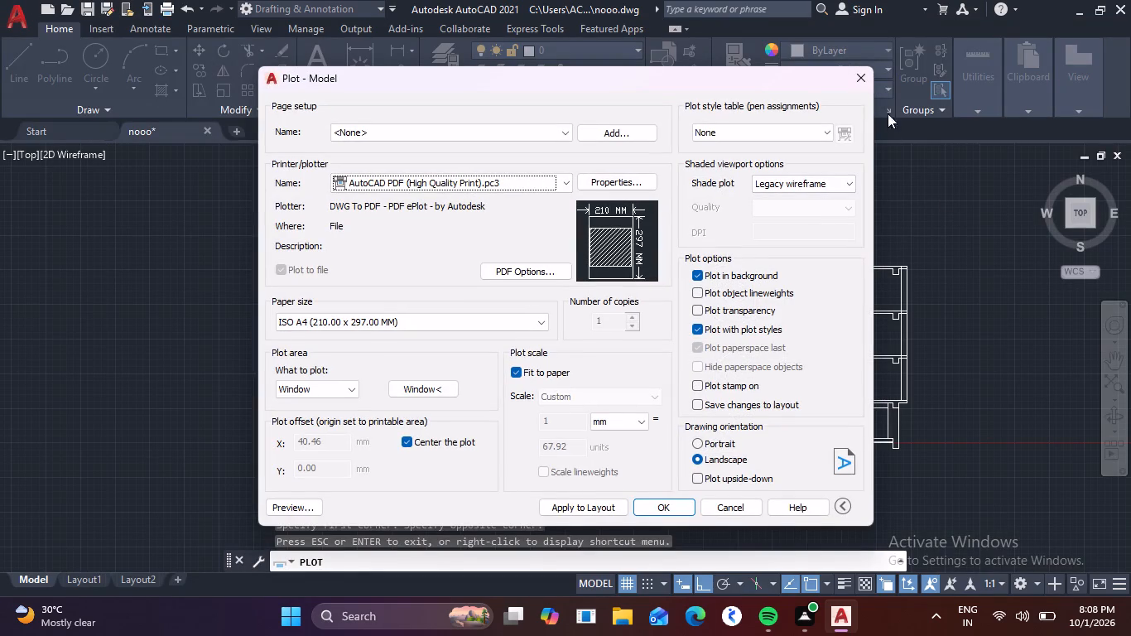
left_click(856, 80)
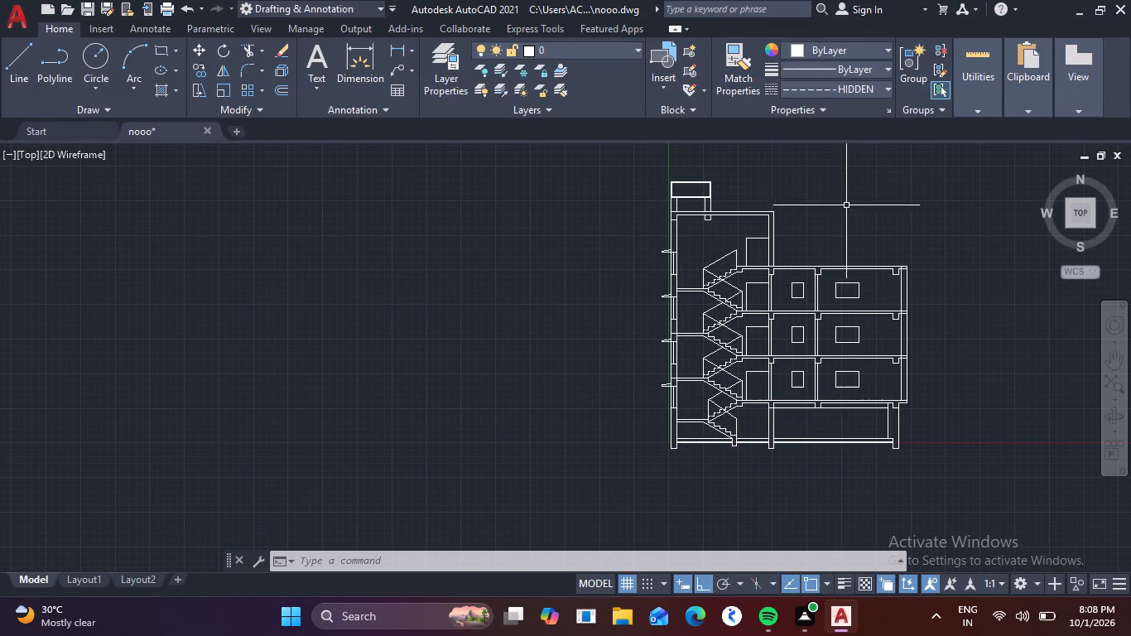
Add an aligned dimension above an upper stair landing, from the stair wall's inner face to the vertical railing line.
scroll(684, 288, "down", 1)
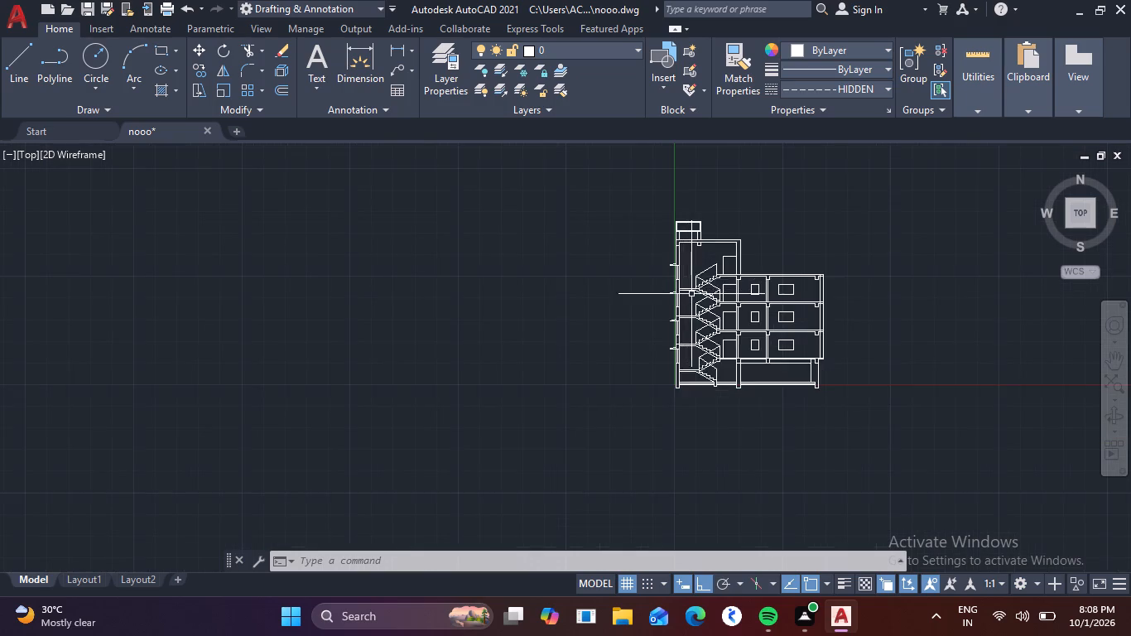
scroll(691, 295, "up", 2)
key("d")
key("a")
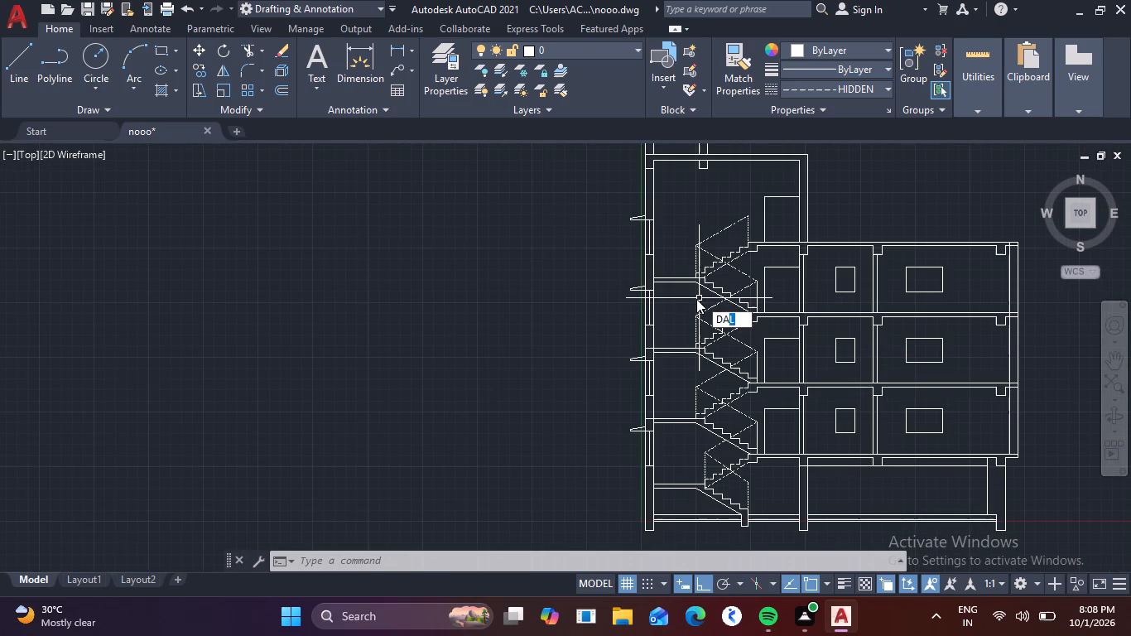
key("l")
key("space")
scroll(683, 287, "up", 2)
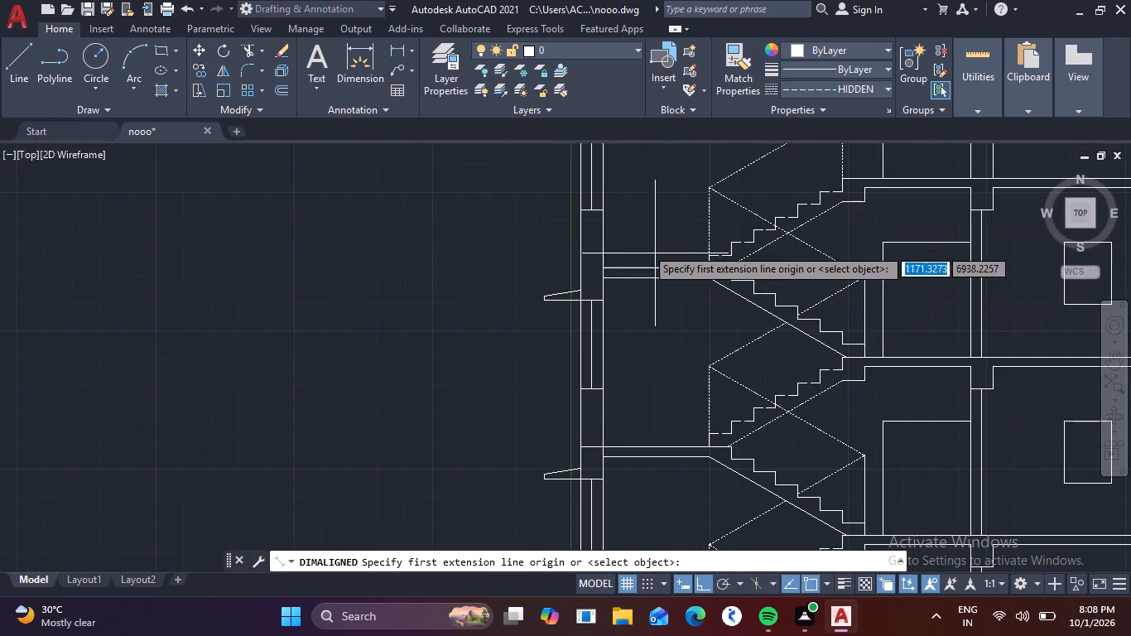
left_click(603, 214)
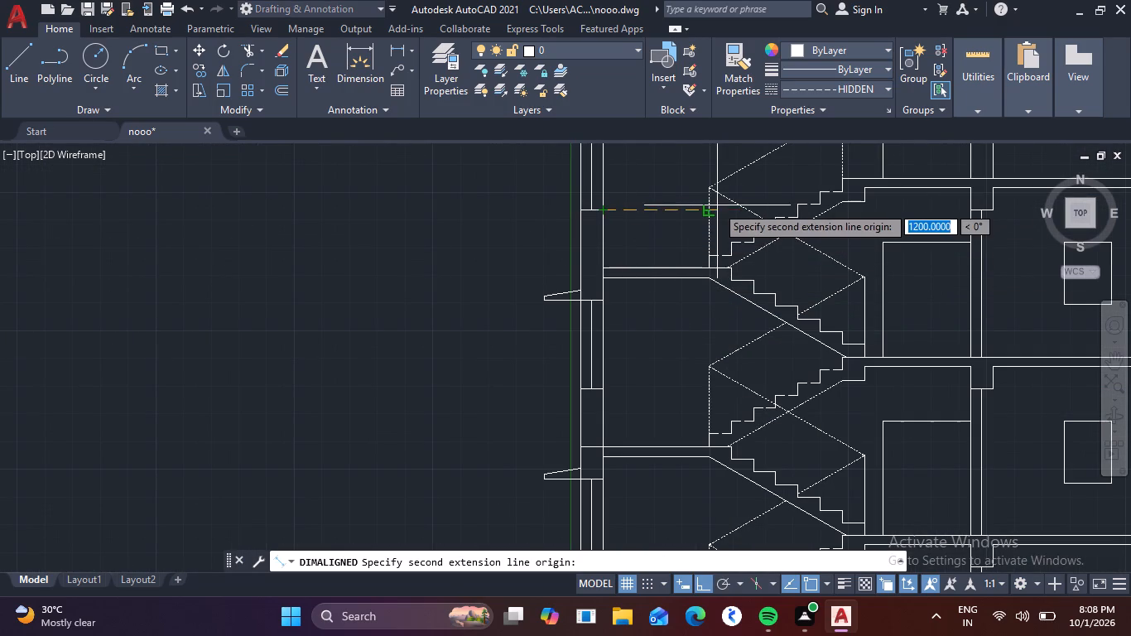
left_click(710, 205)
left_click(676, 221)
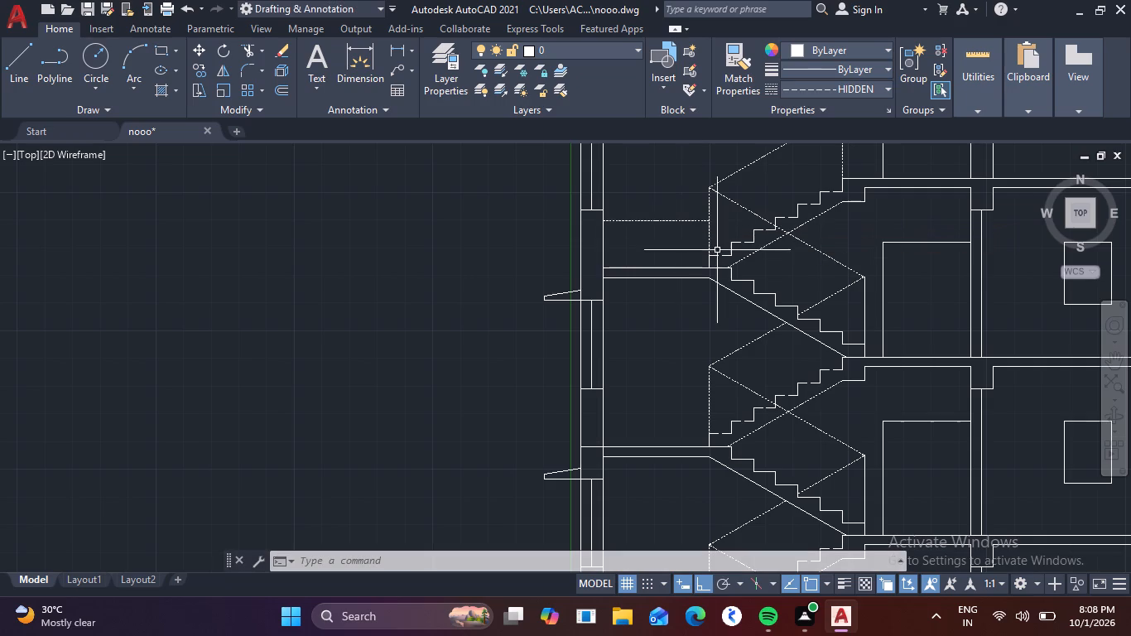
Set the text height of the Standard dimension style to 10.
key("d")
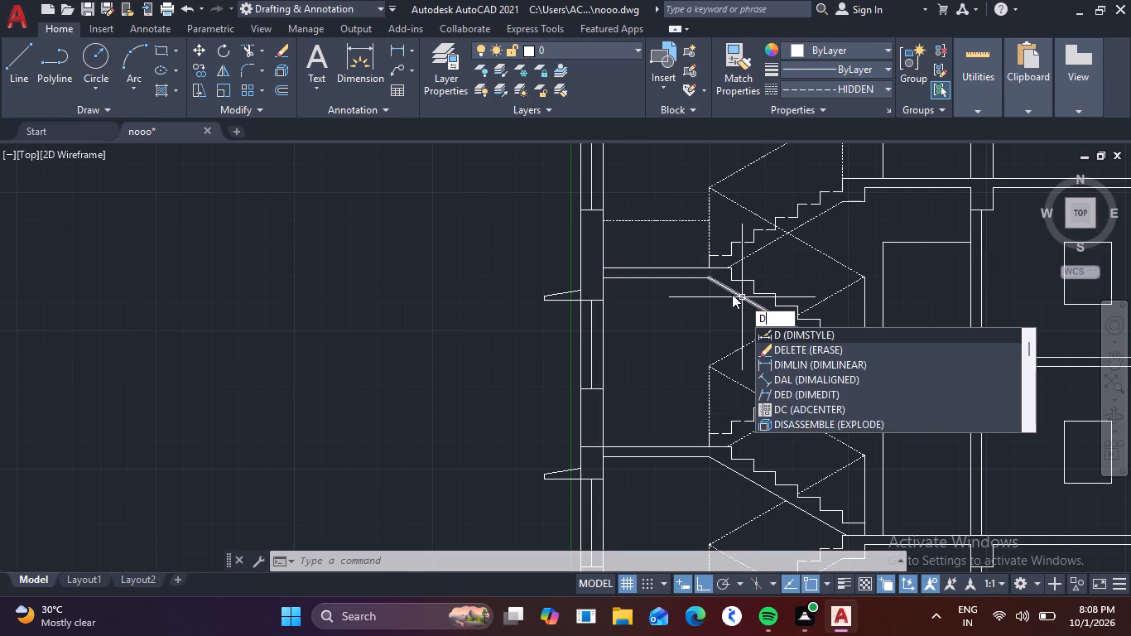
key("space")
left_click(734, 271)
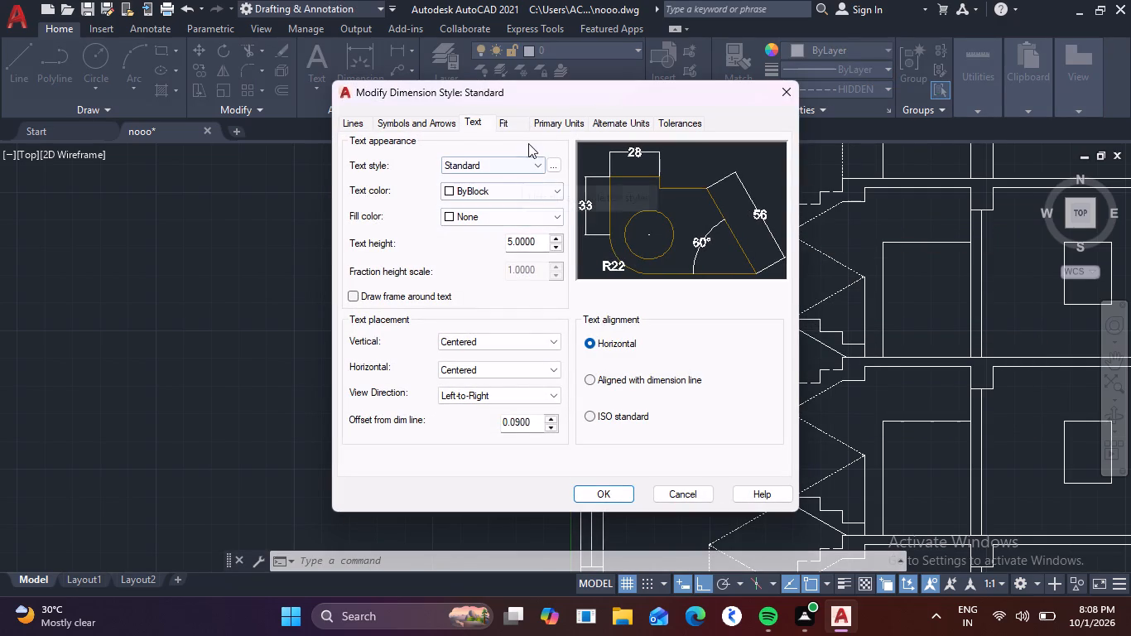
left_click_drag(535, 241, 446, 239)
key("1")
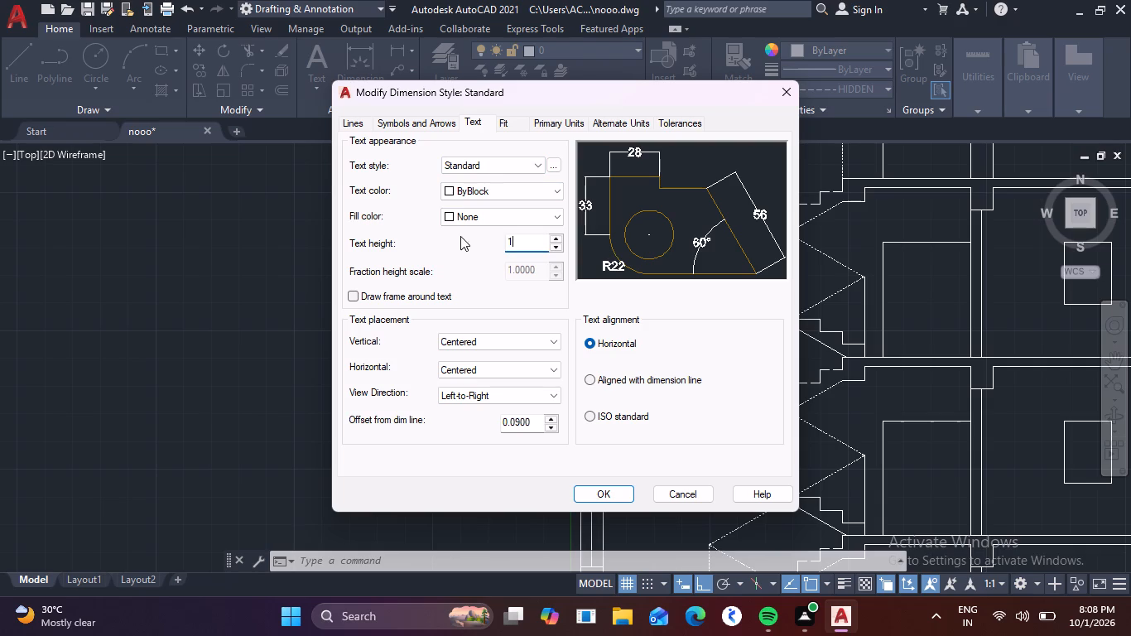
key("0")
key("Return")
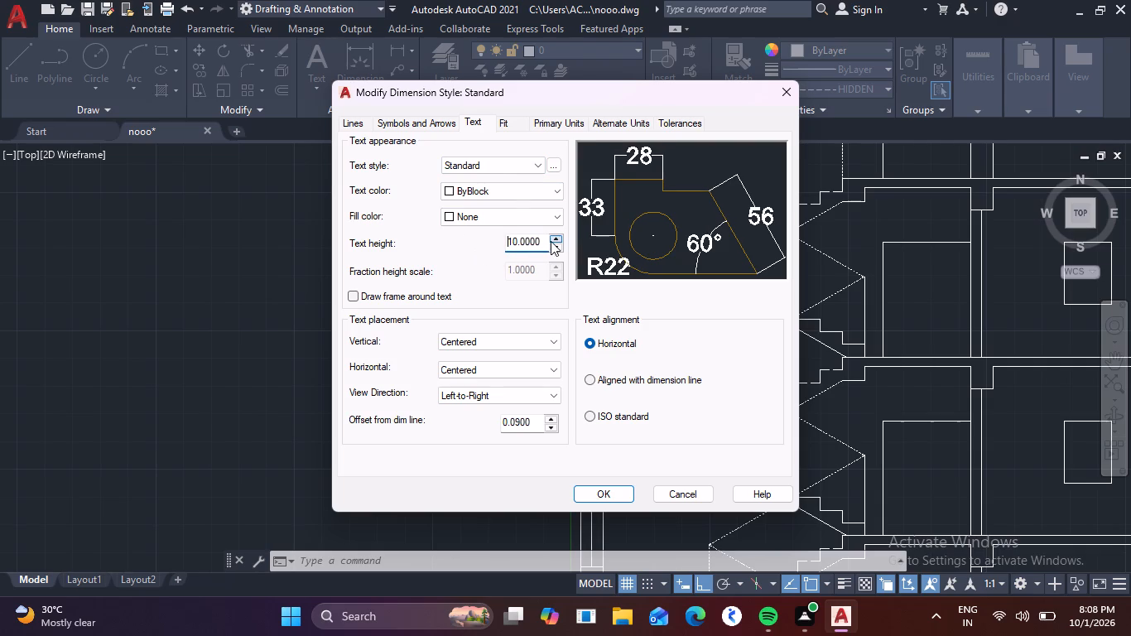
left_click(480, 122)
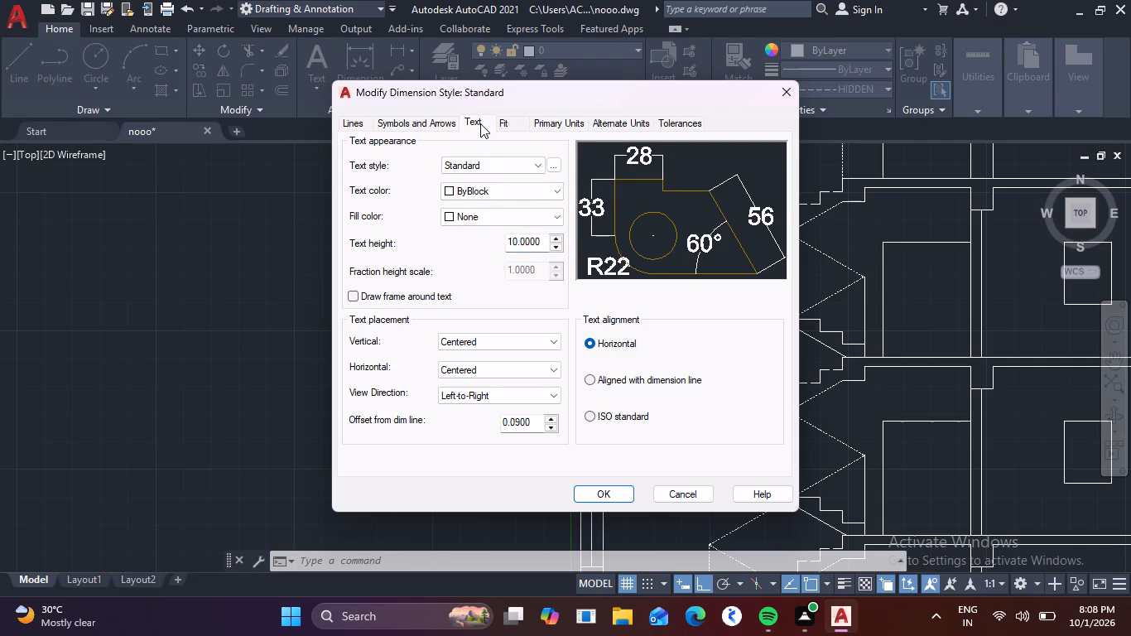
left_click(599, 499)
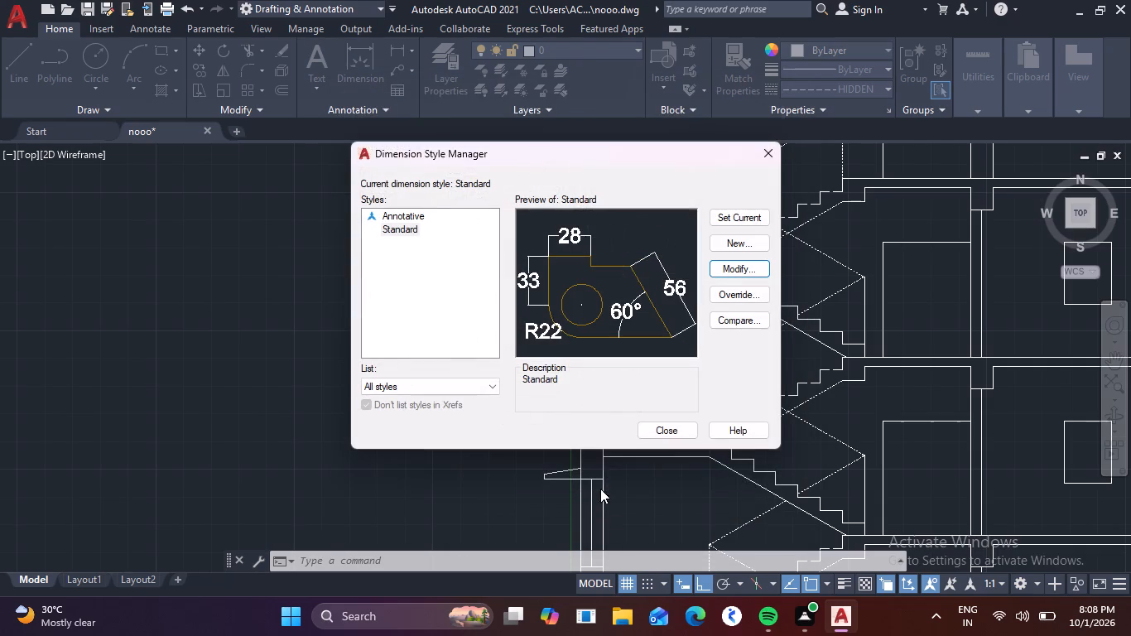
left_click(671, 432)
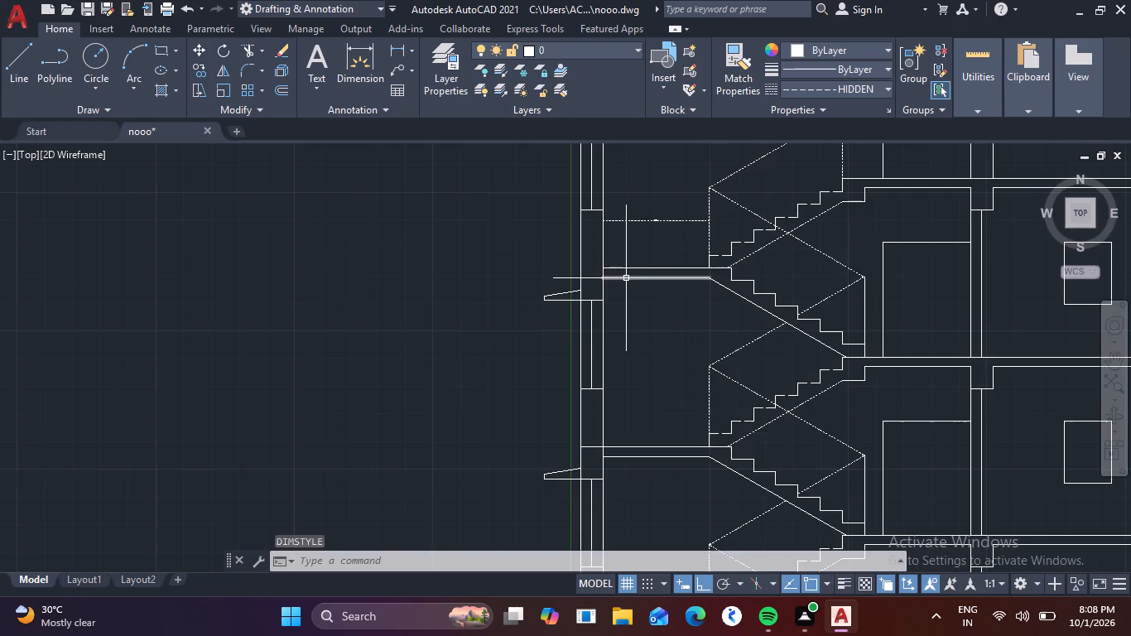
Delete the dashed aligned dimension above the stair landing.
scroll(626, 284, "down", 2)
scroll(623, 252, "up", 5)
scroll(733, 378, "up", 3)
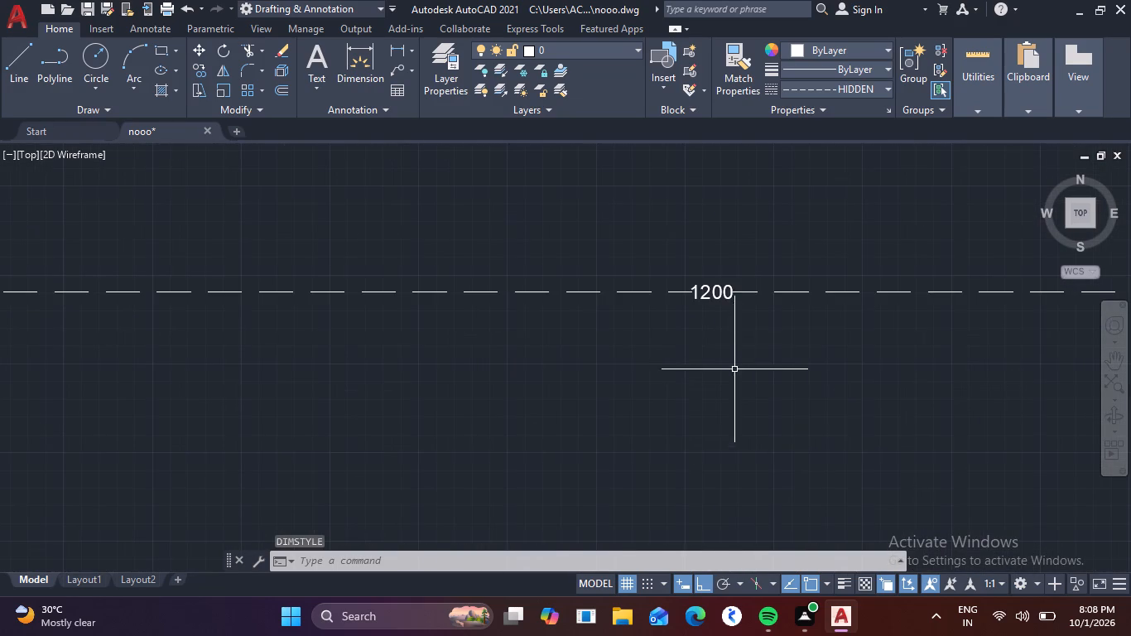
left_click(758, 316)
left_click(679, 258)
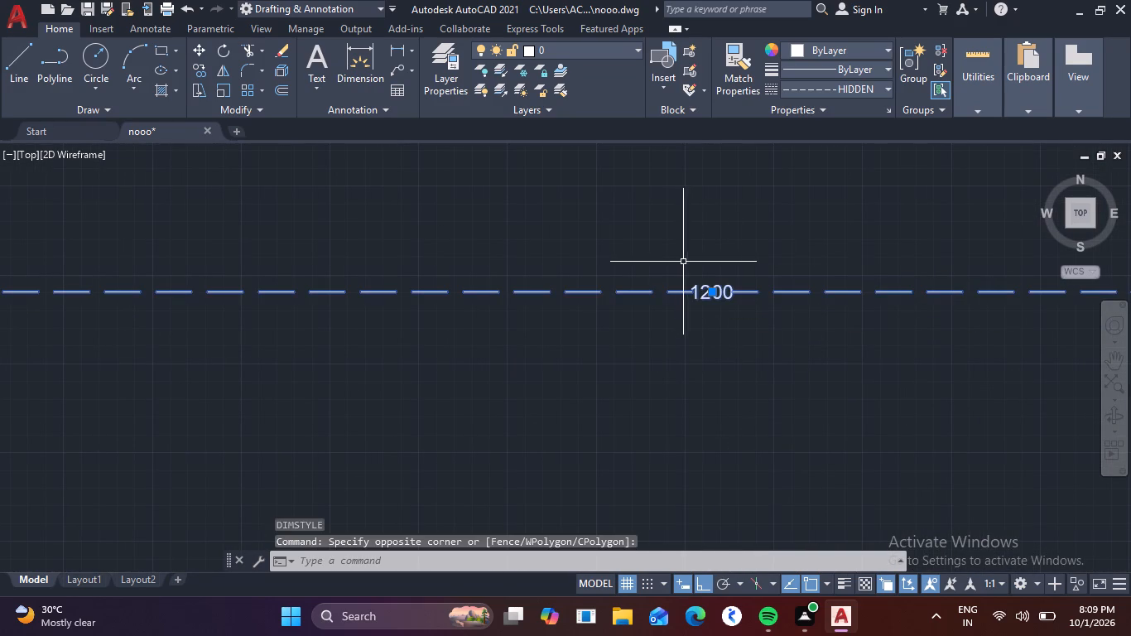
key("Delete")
Set the current linetype to ByLayer.
left_click(874, 89)
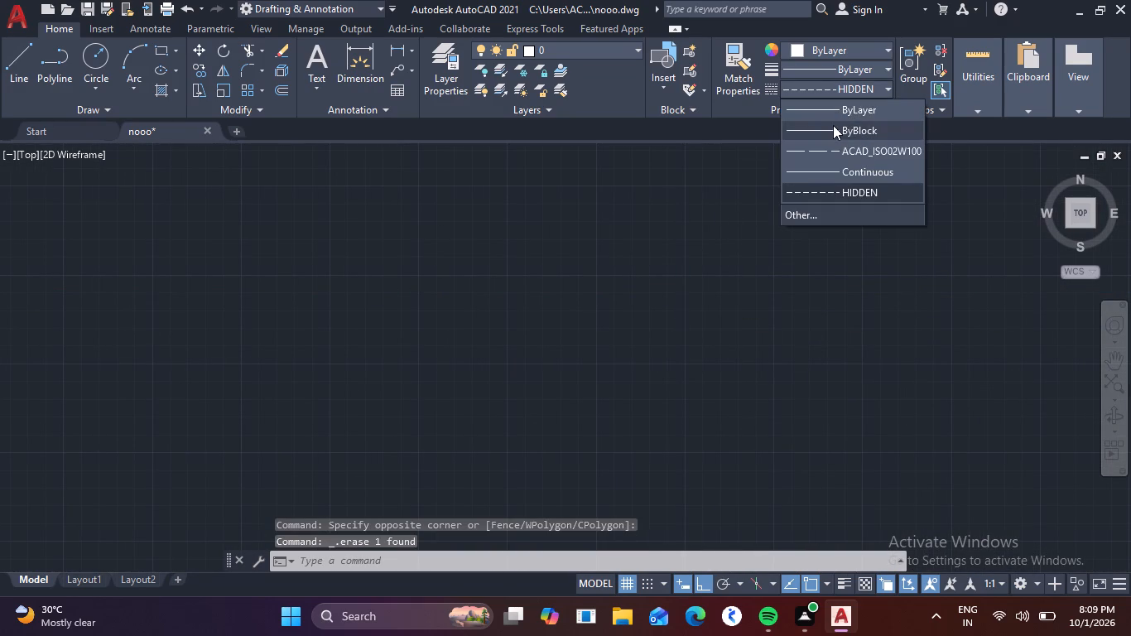
left_click(841, 111)
Set the text height of the Standard dimension style to 50.
scroll(793, 195, "down", 4)
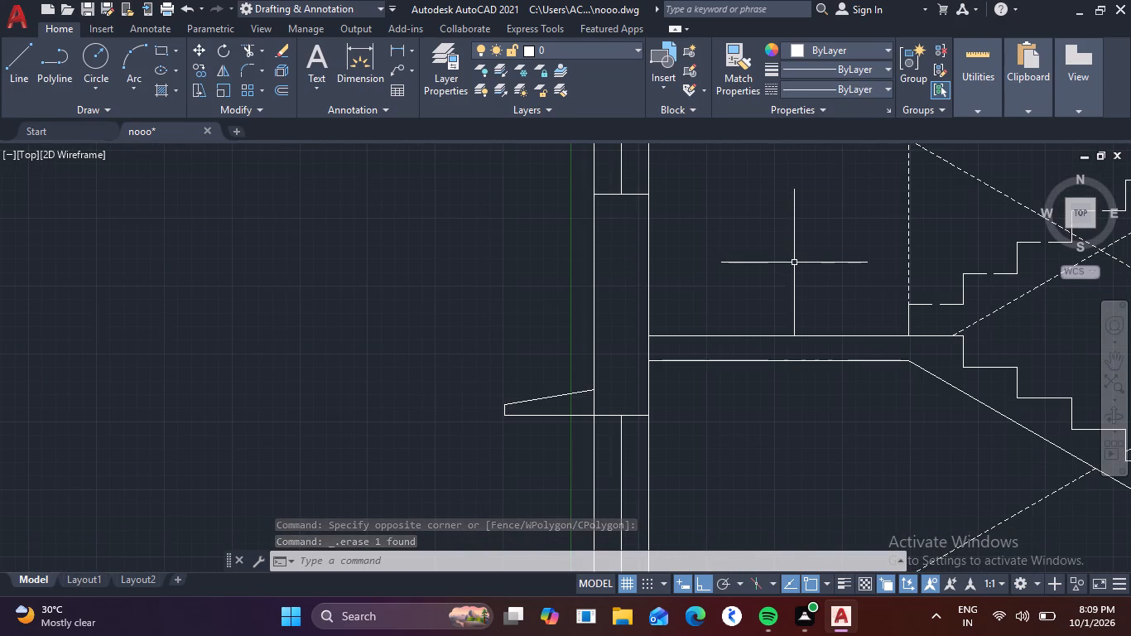
type("d")
key("space")
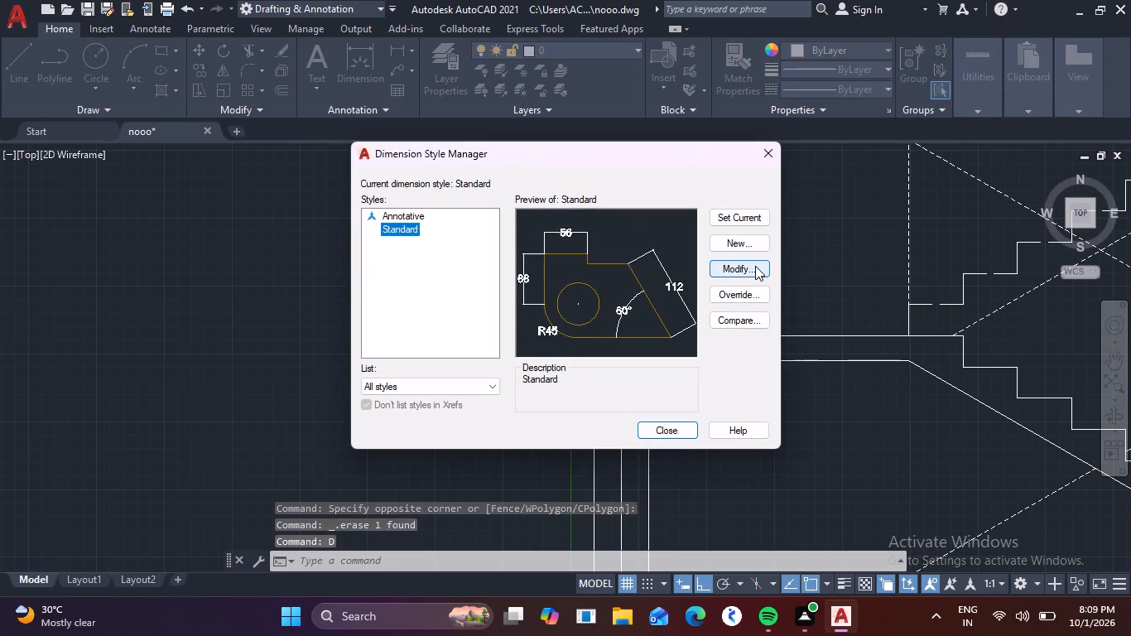
left_click(757, 265)
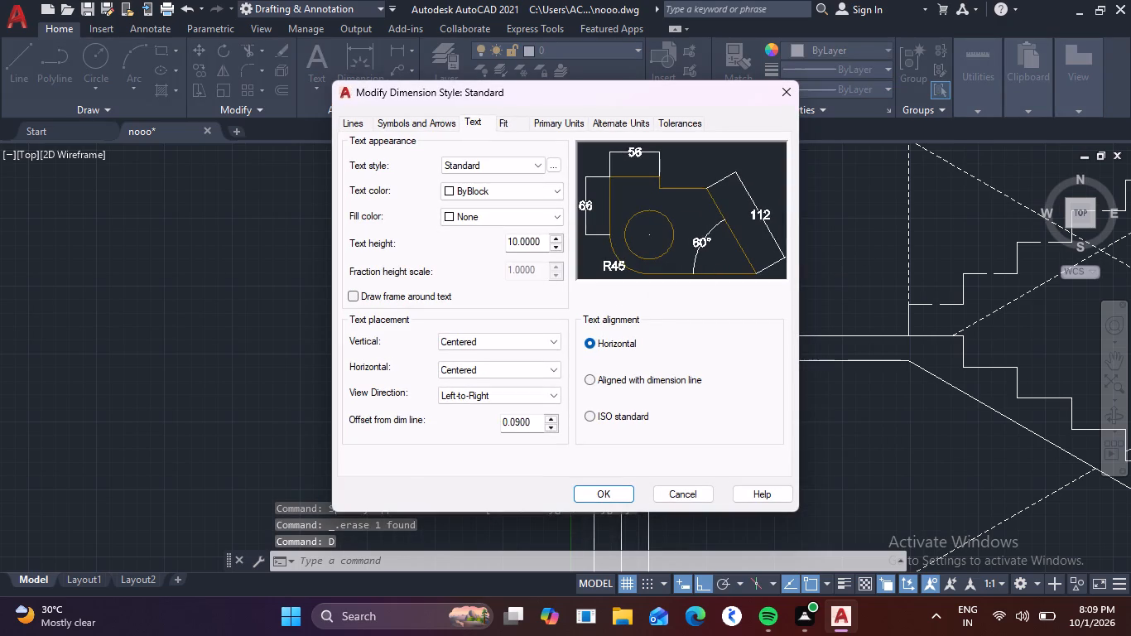
left_click_drag(542, 241, 464, 243)
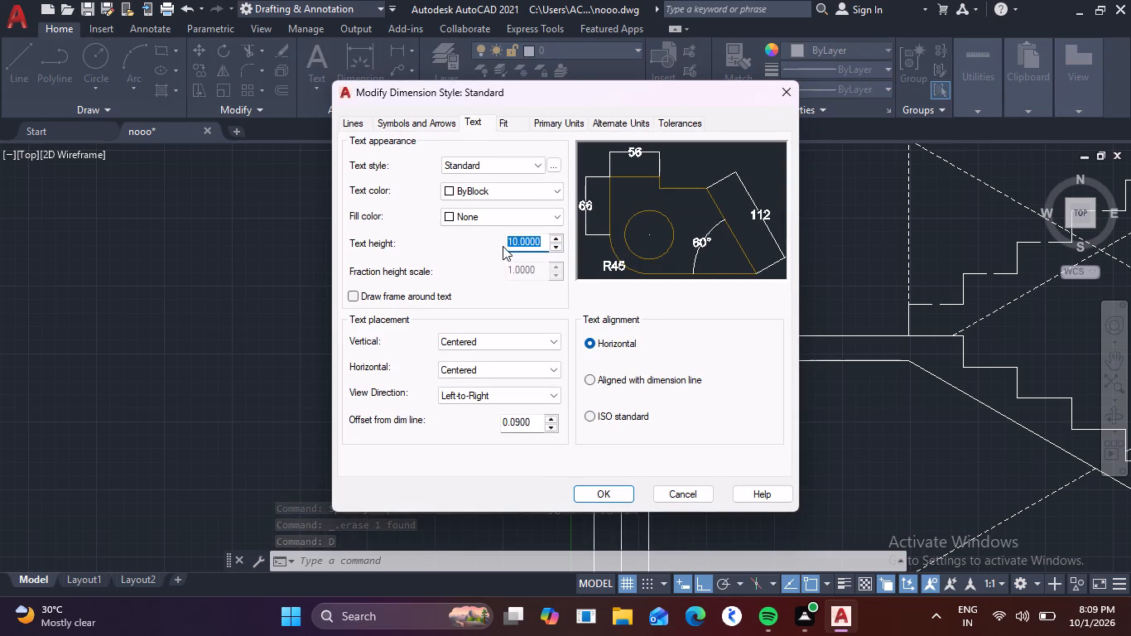
key("5")
key("0")
key("Return")
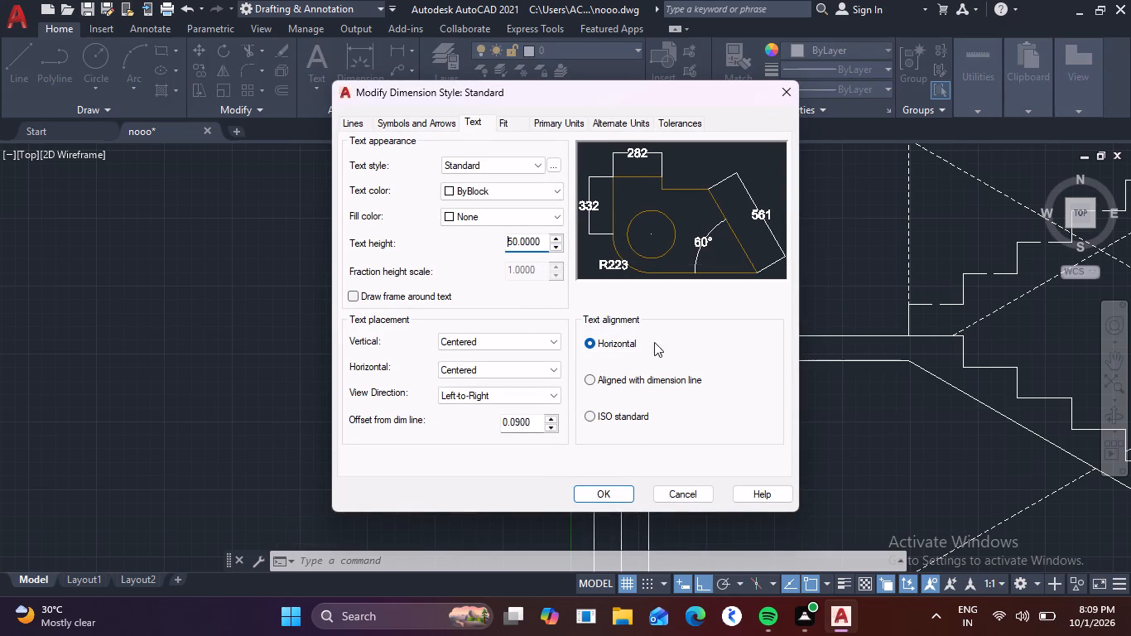
left_click(618, 489)
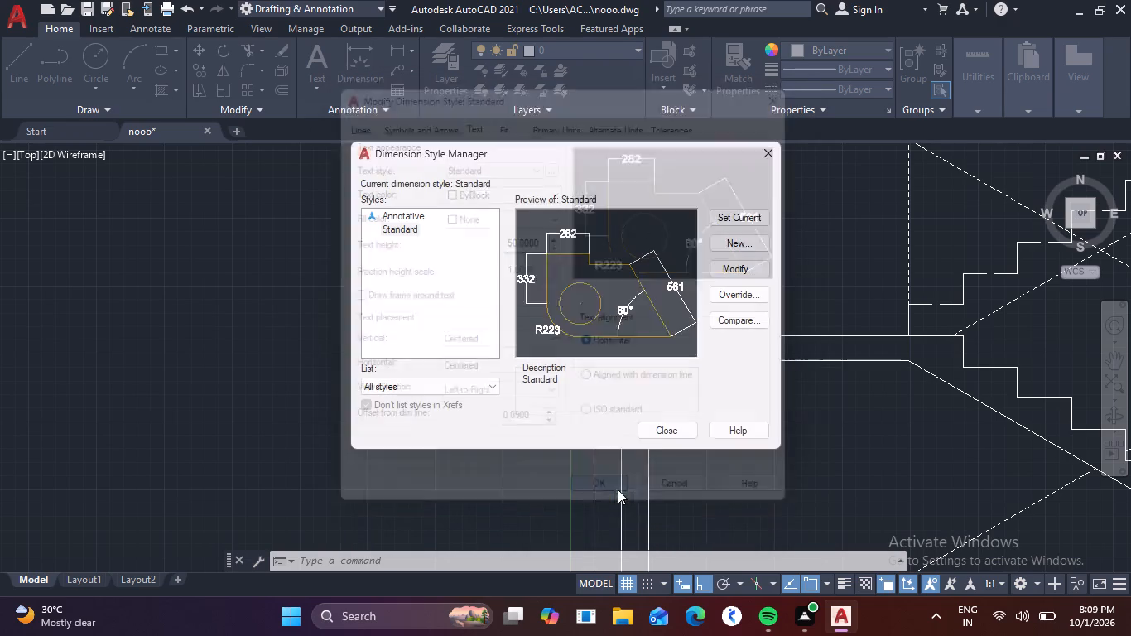
left_click(672, 440)
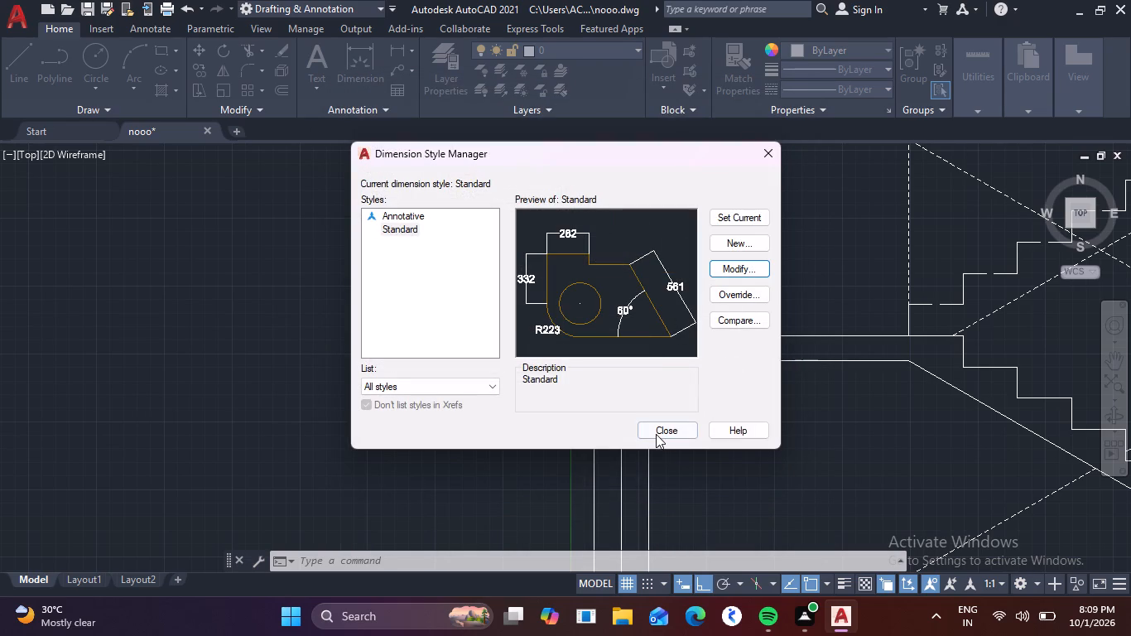
left_click(657, 434)
Add an aligned dimension above the stair landing, from the stair wall's inner face to the vertical railing line.
type("da")
key("l")
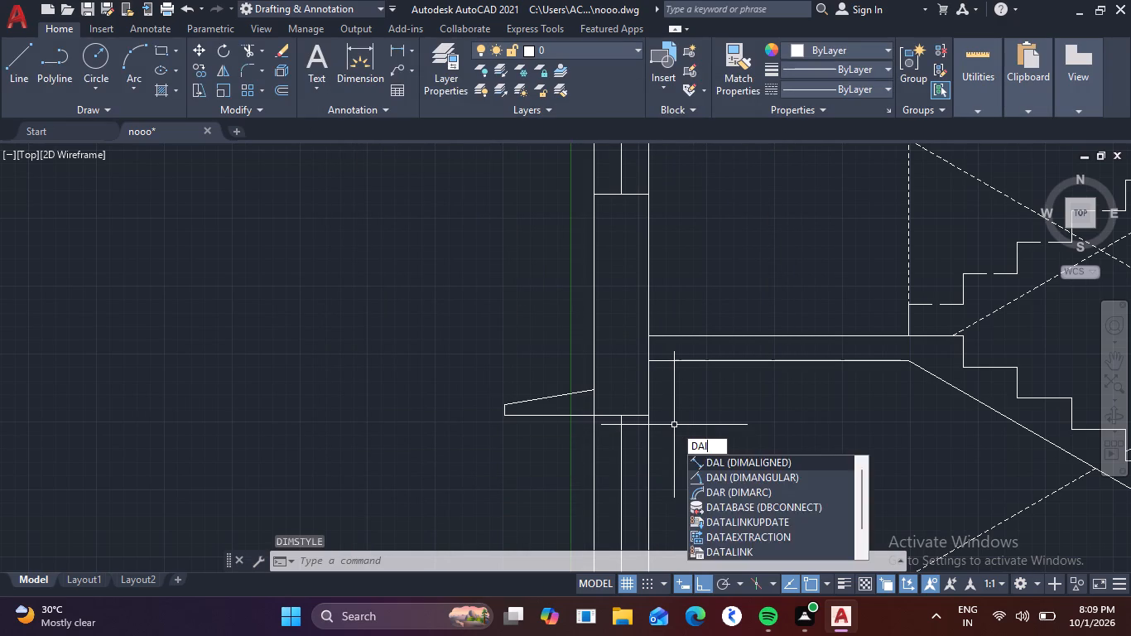
key("space")
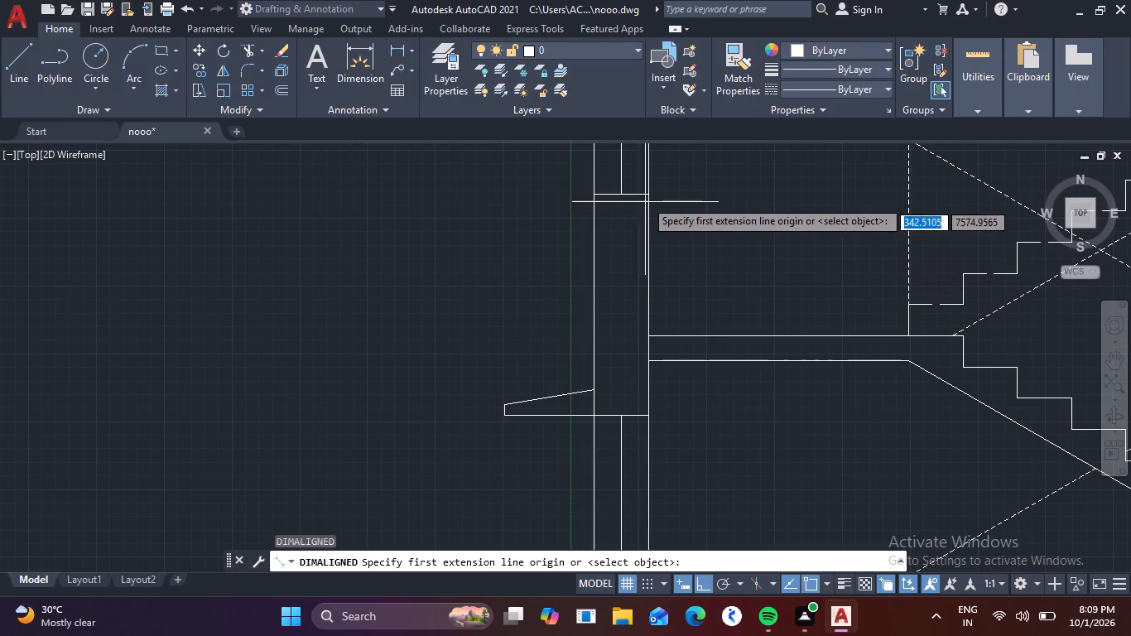
left_click(644, 197)
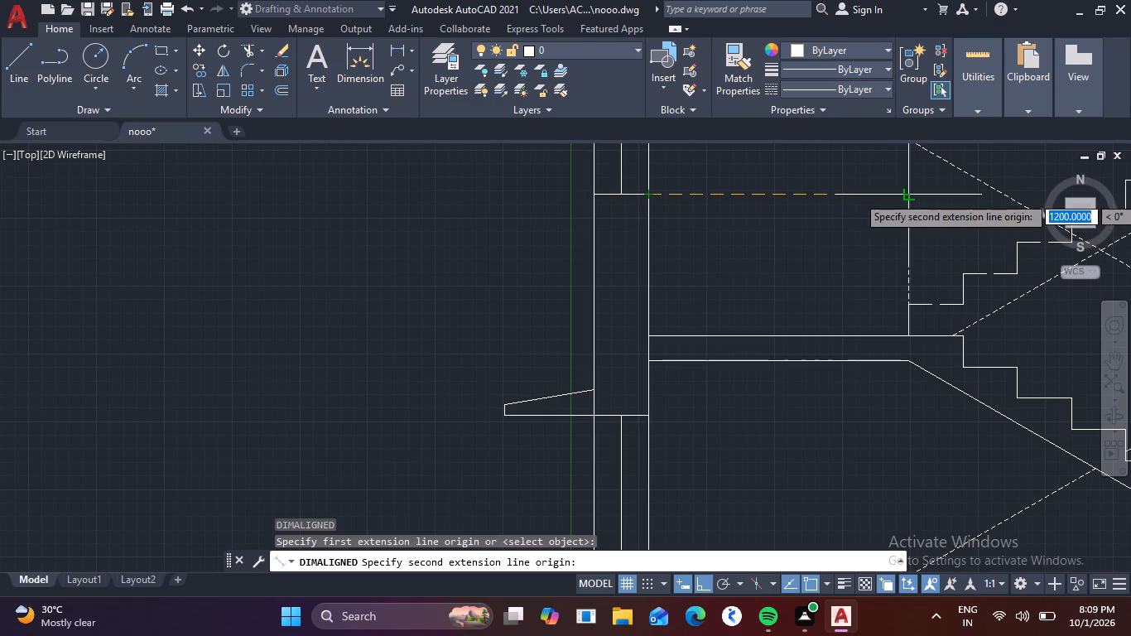
left_click(908, 195)
left_click(893, 210)
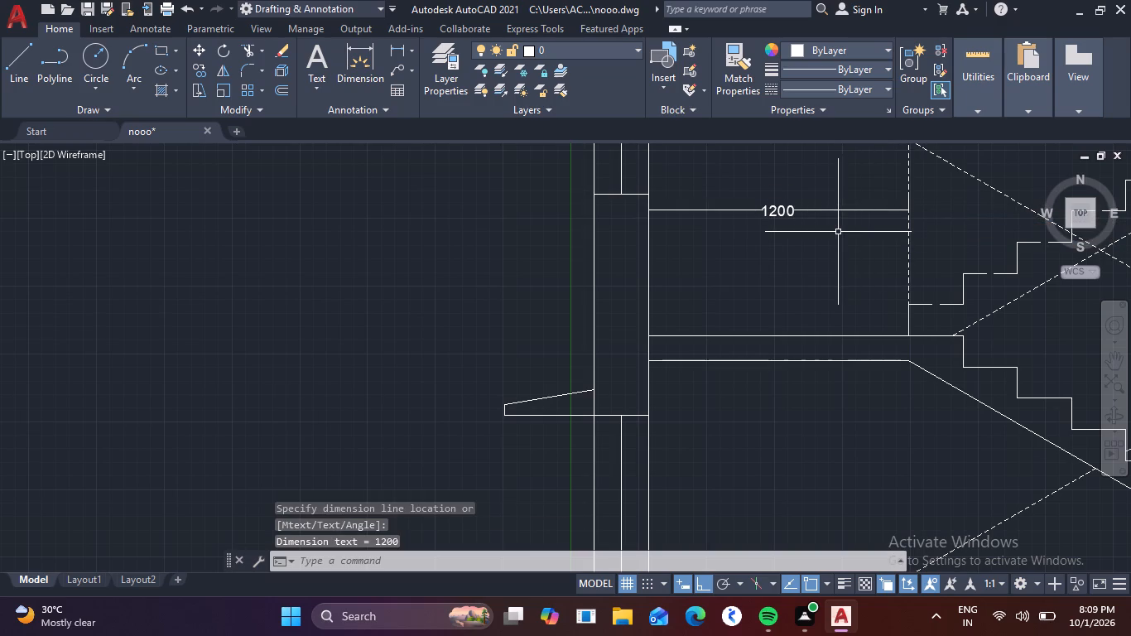
scroll(816, 251, "down", 2)
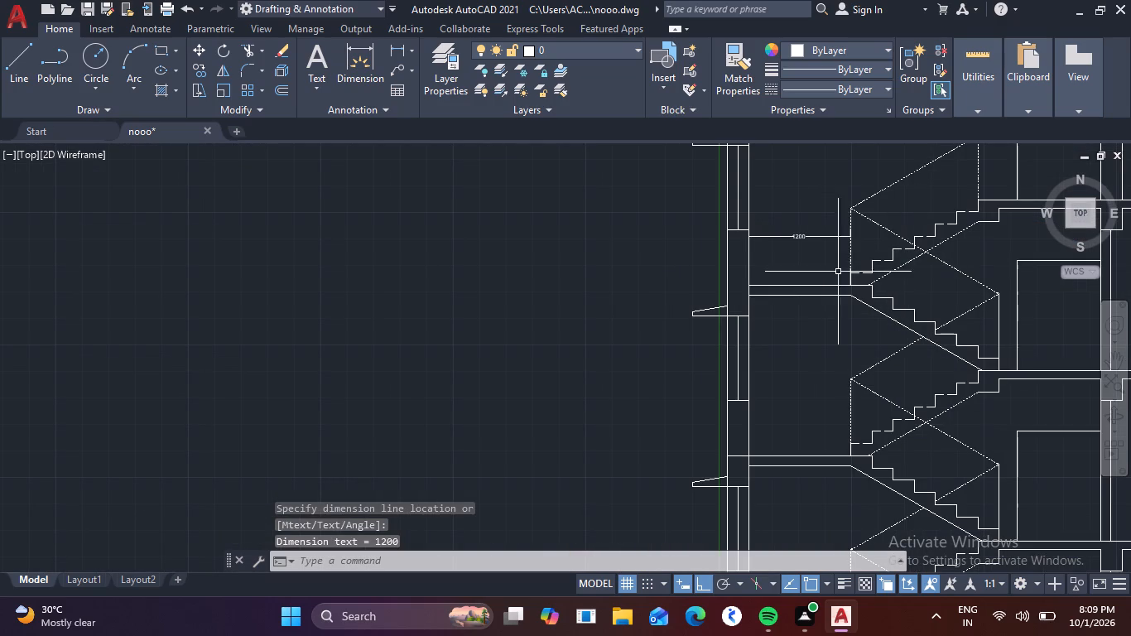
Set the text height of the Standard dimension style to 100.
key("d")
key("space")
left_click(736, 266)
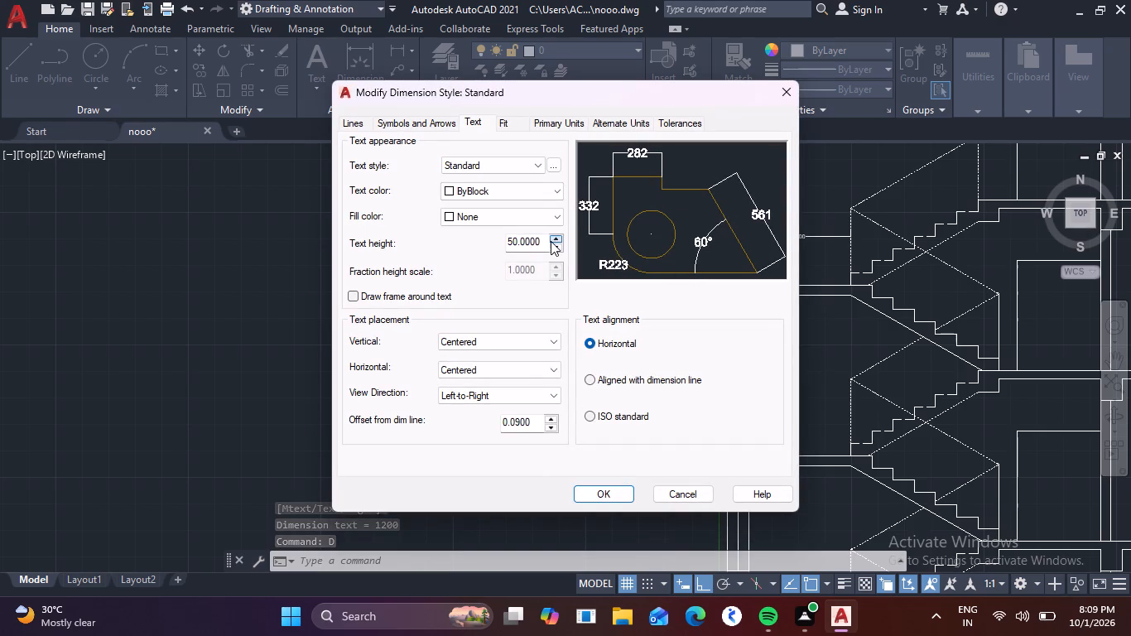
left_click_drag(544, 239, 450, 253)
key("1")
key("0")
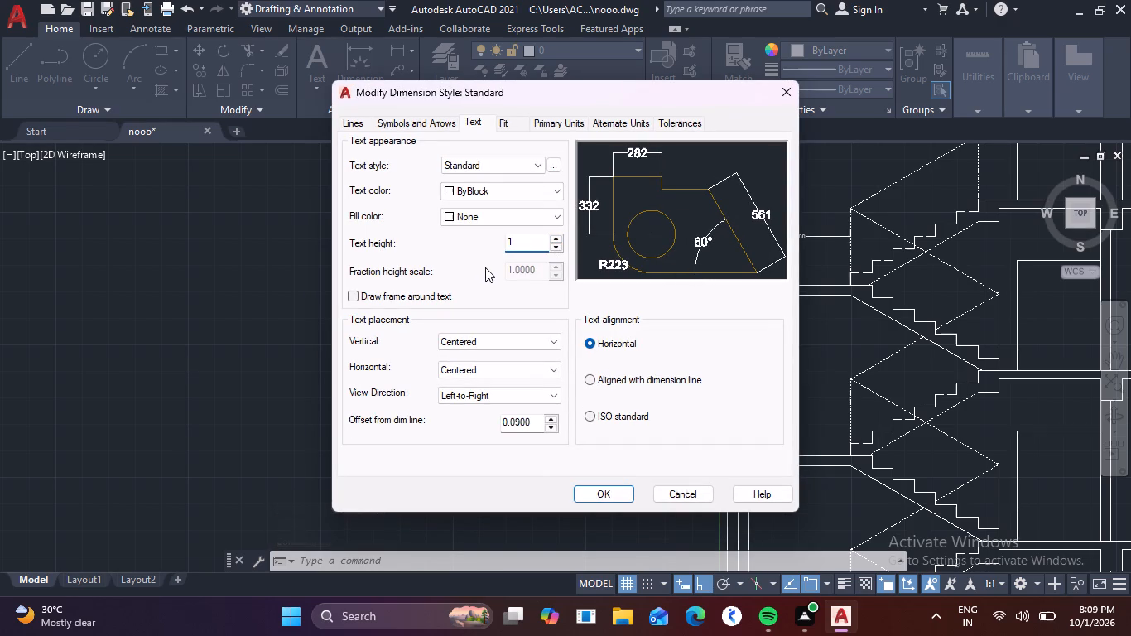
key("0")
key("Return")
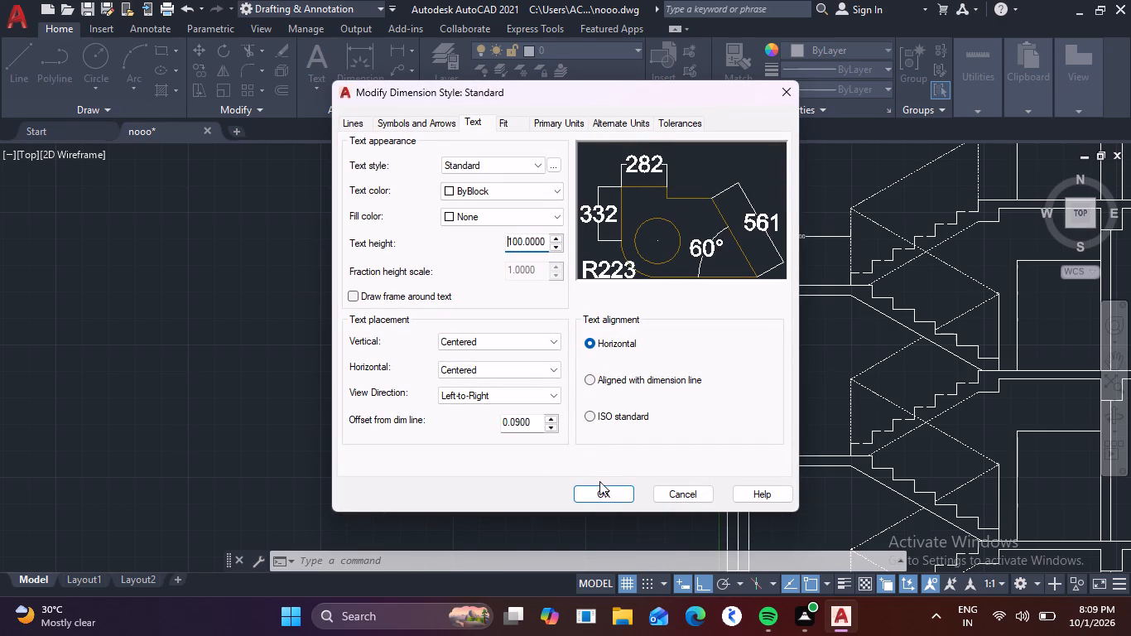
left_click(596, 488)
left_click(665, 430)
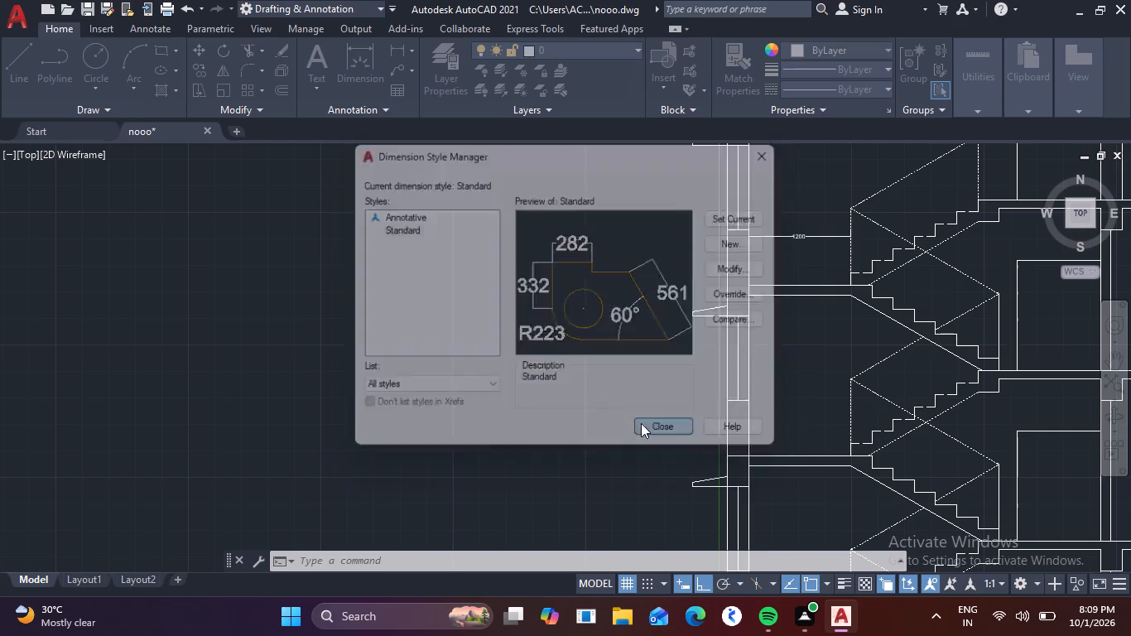
Set the text height of the Standard dimension style to 150 and make that style current.
scroll(779, 272, "up", 1)
scroll(834, 263, "down", 1)
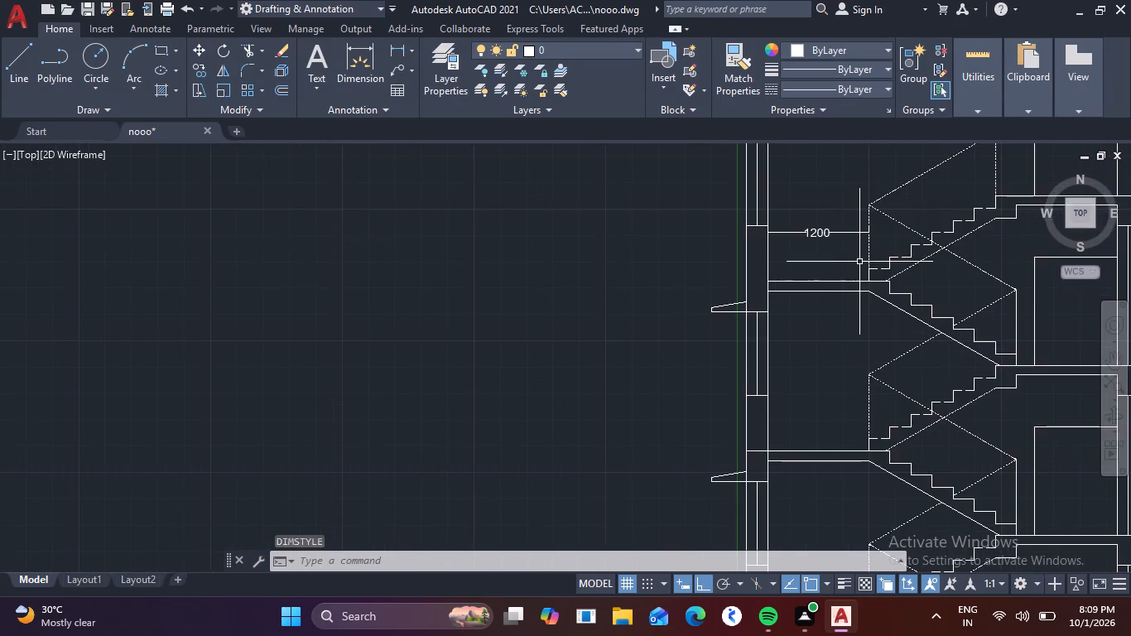
scroll(859, 262, "down", 2)
scroll(840, 253, "up", 3)
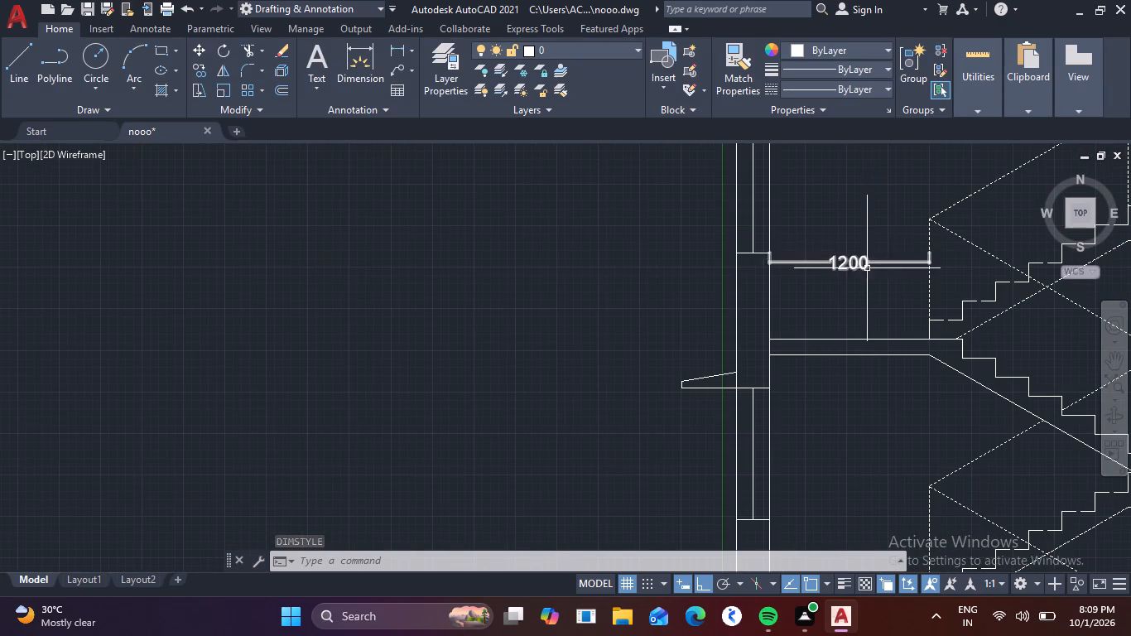
type("d")
key("space")
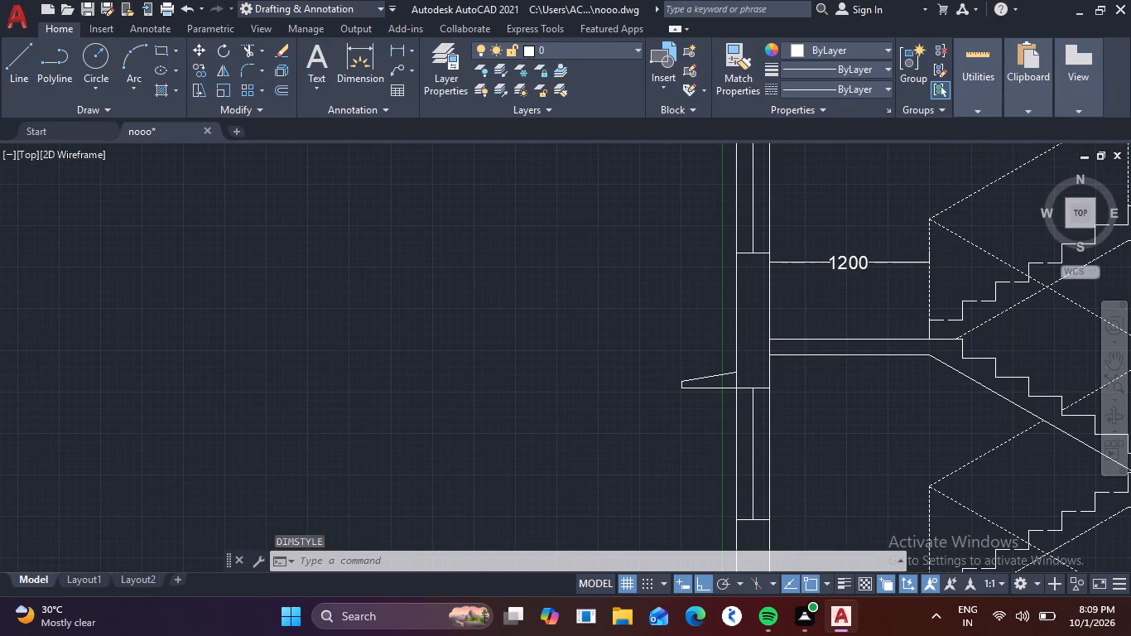
left_click(737, 268)
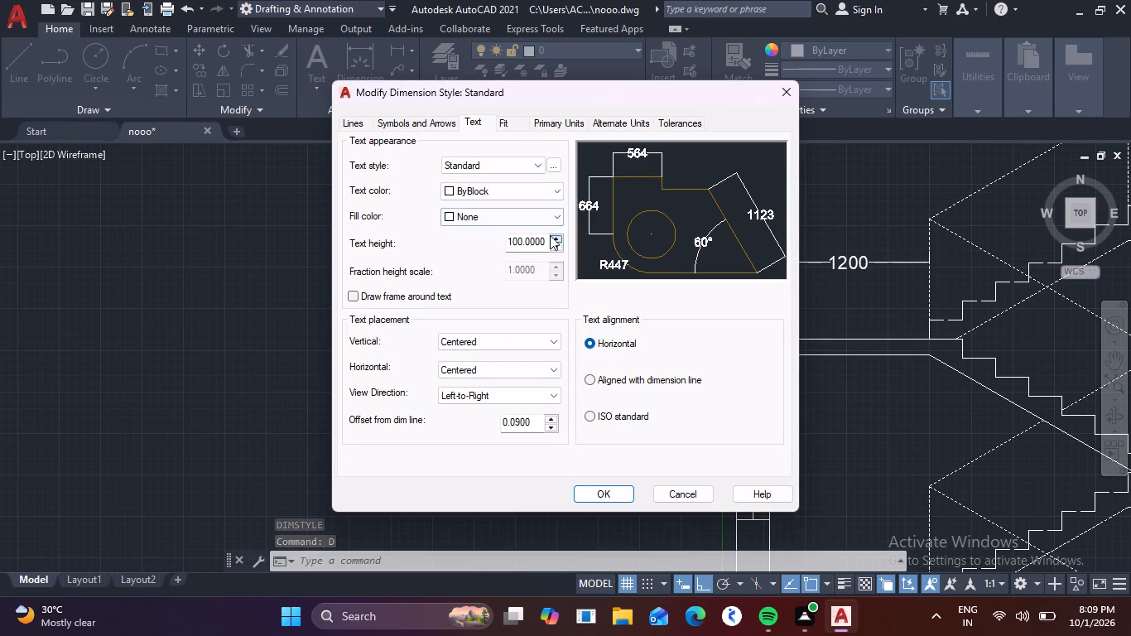
left_click_drag(547, 238, 466, 246)
key("1")
key("5")
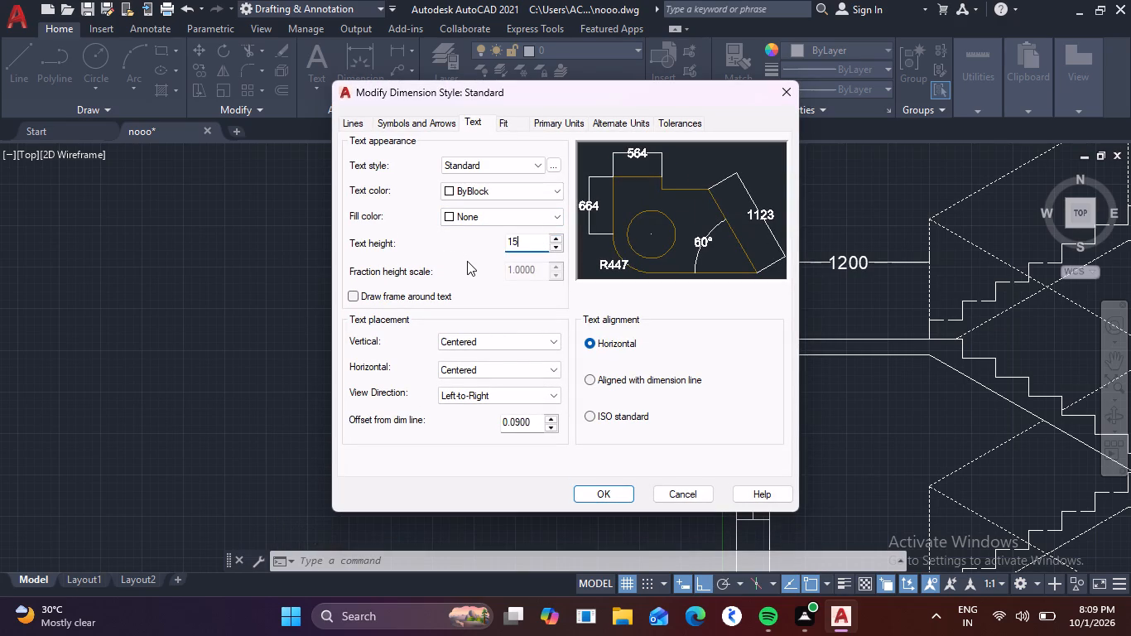
key("0")
key("Return")
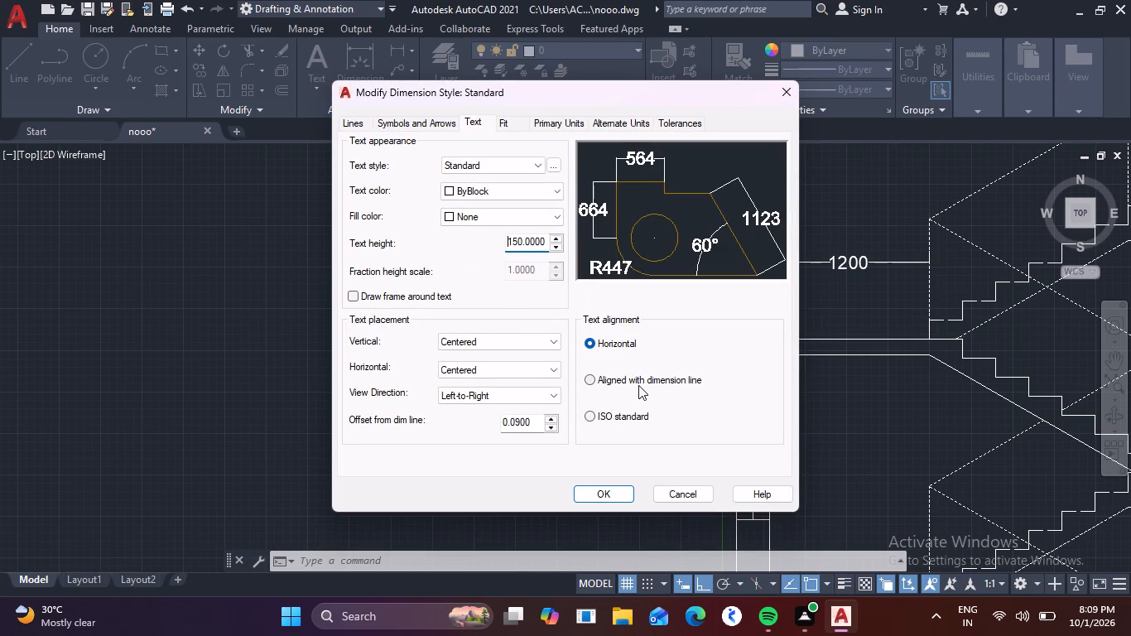
left_click(600, 492)
left_click(752, 216)
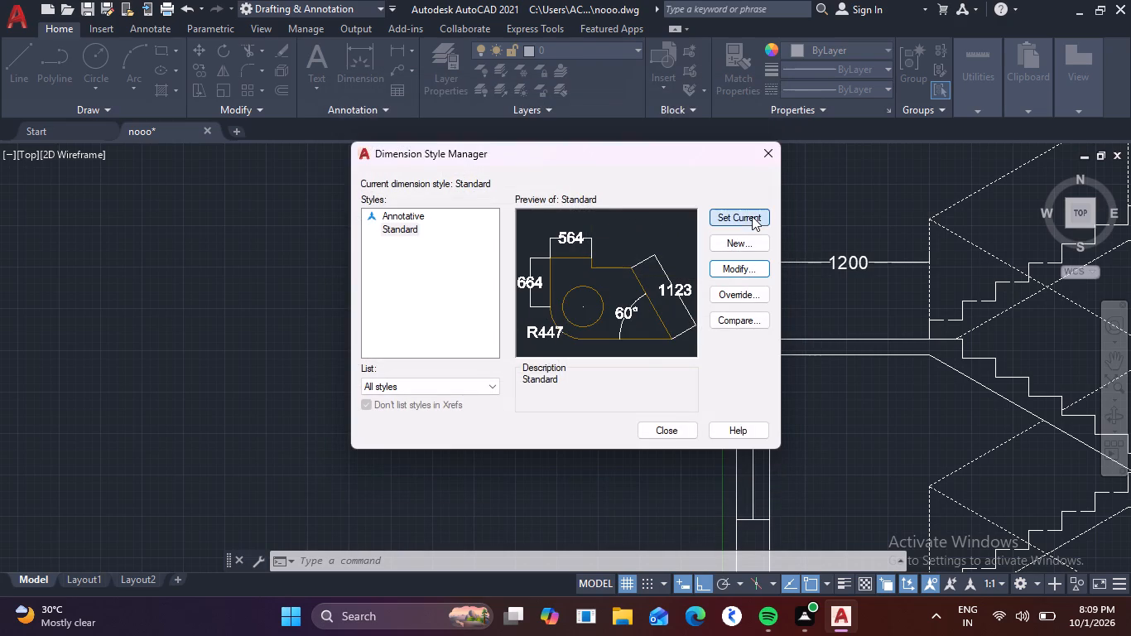
left_click(665, 432)
Add an aligned dimension across the width of the door beside the stair, on the storey below the stair-head room.
scroll(847, 282, "down", 2)
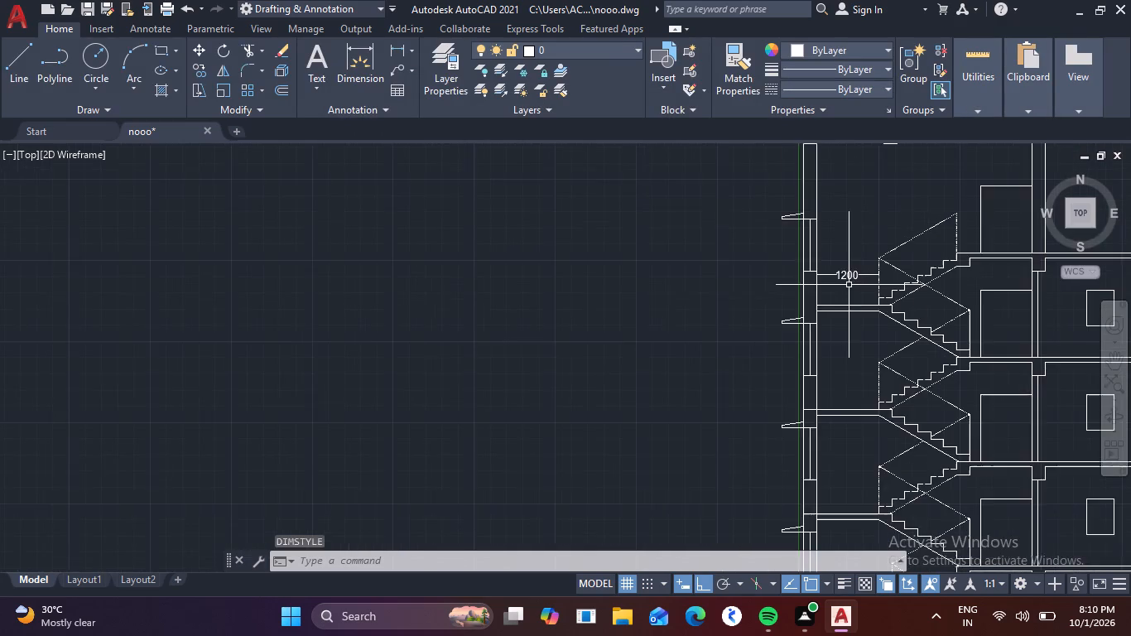
middle_click_drag(845, 285, 590, 248)
type("da")
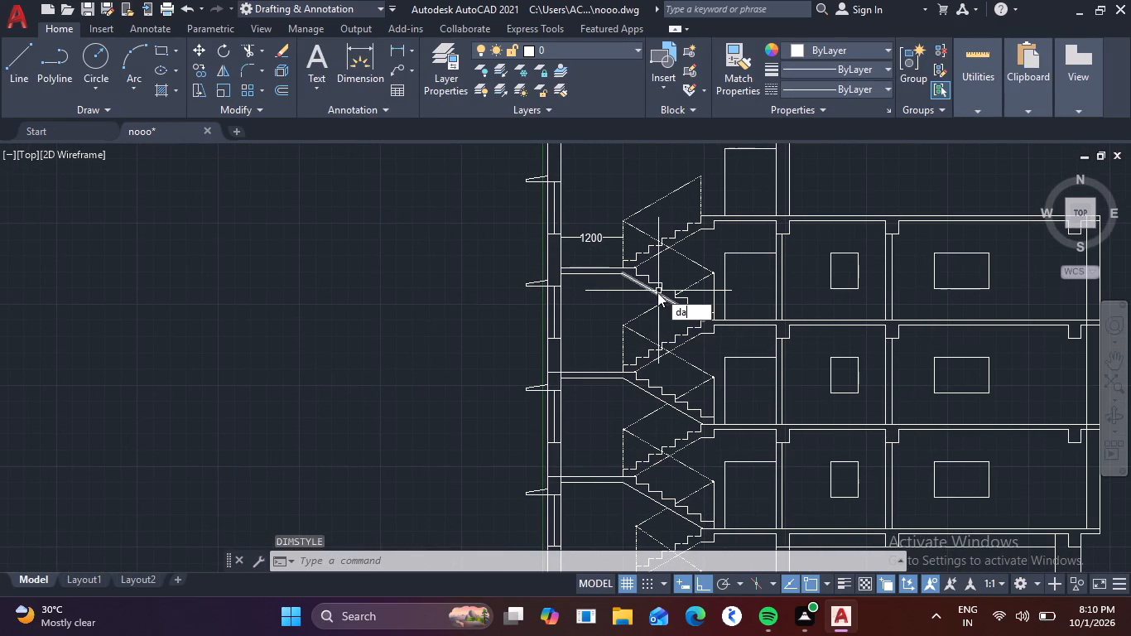
key("l")
key("space")
scroll(739, 323, "up", 2)
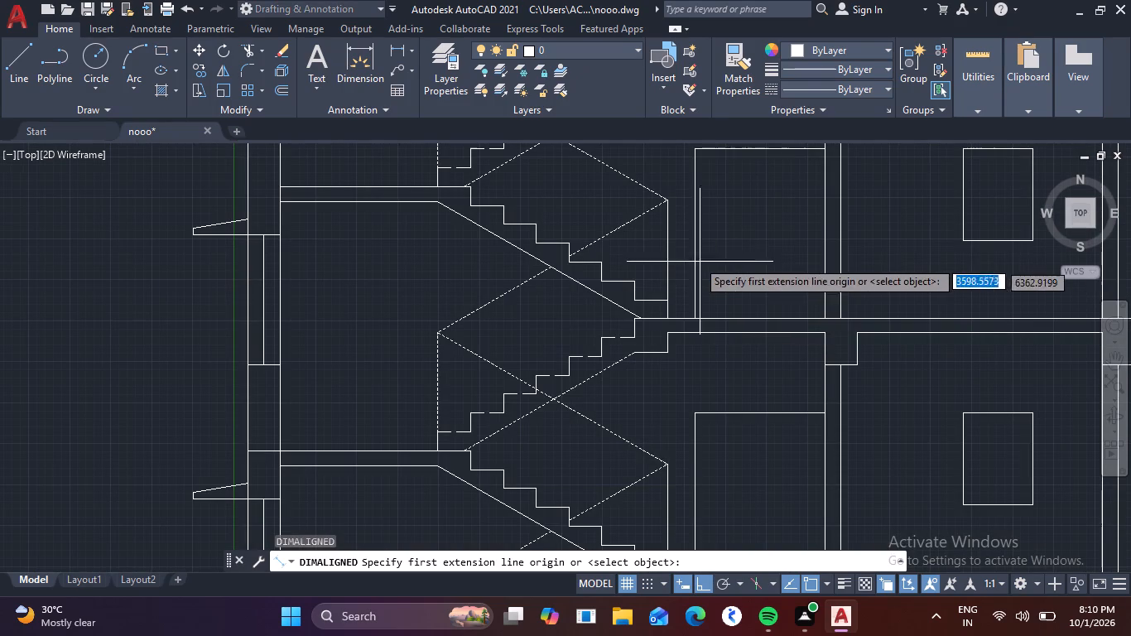
scroll(717, 243, "down", 1)
left_click(700, 234)
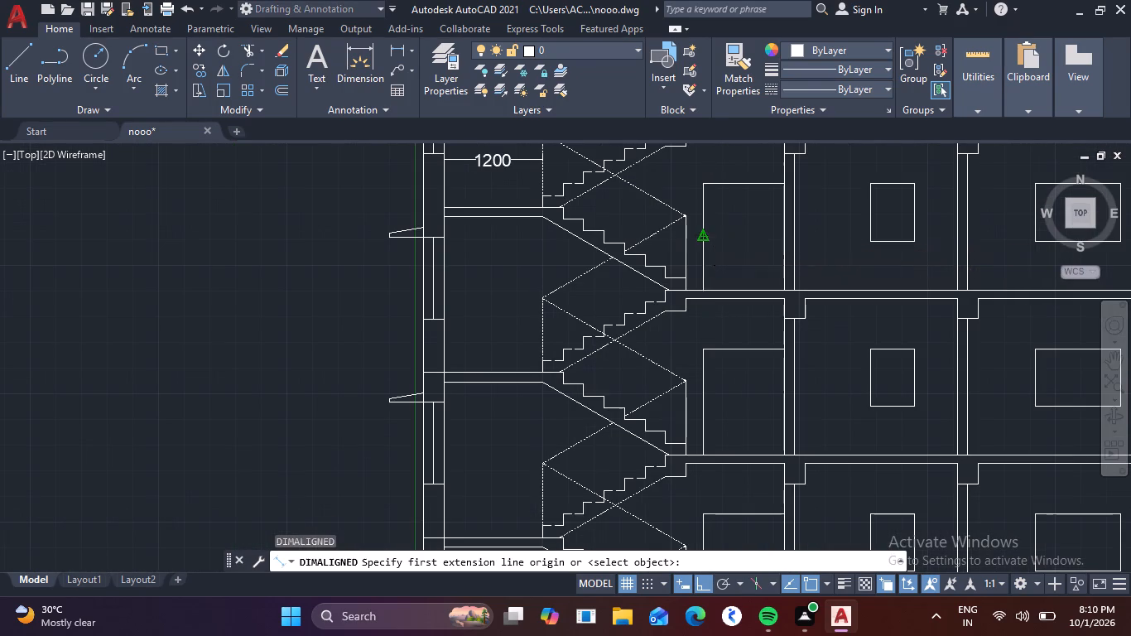
left_click(782, 238)
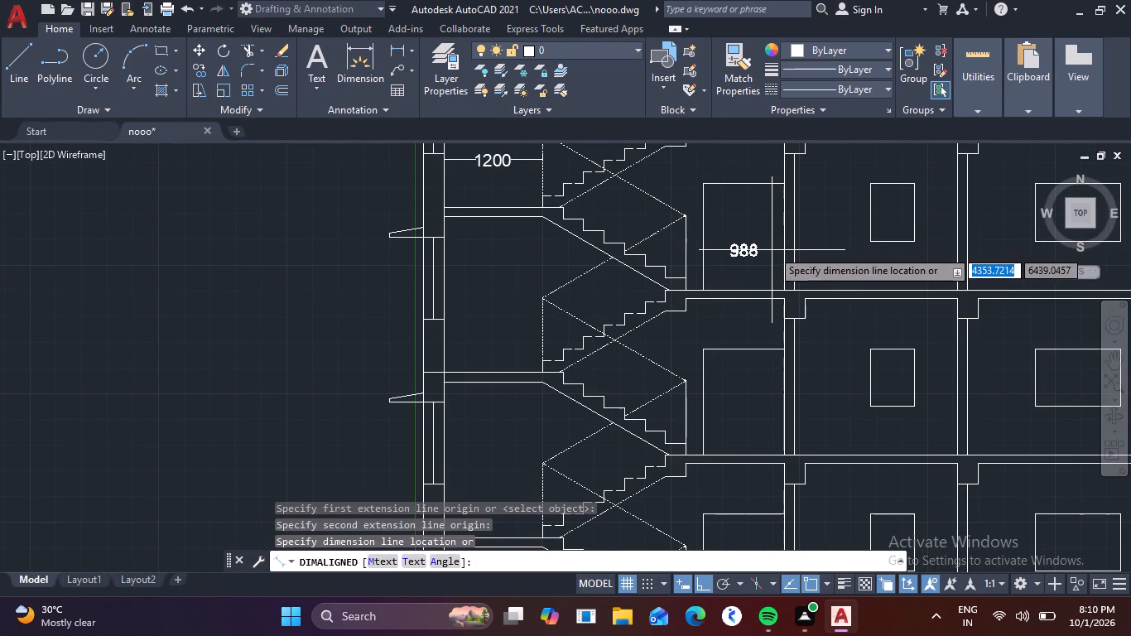
left_click(772, 248)
Add an aligned dimension on the ground floor from the vertical railing line at the stair foot to the adjacent column face.
scroll(755, 267, "down", 2)
middle_click_drag(748, 288, 755, 163)
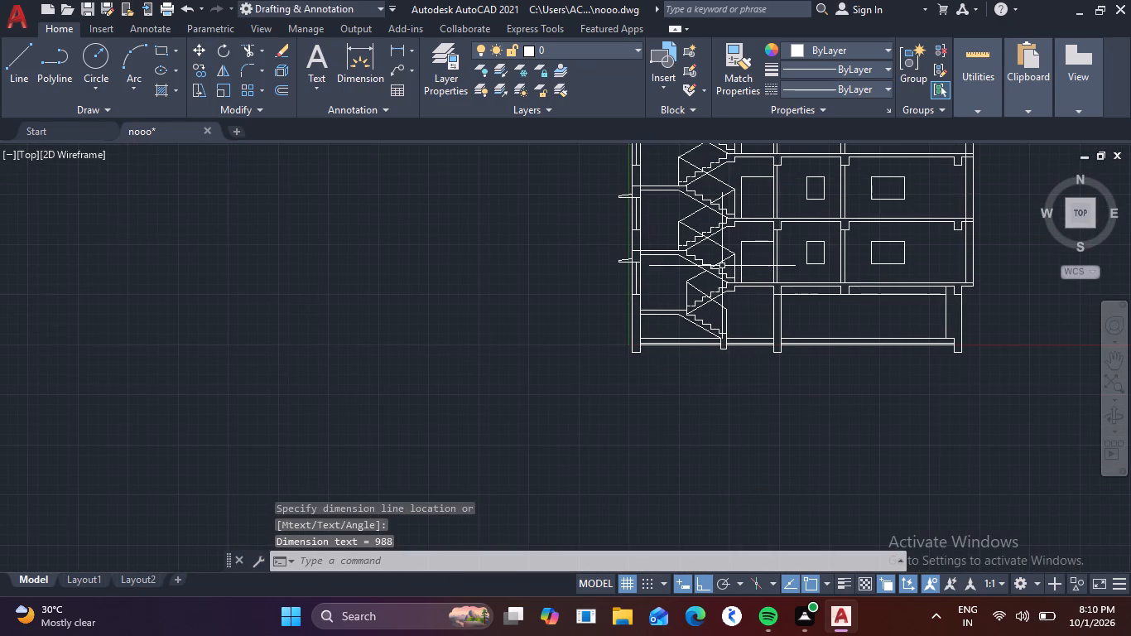
key("space")
scroll(712, 329, "up", 3)
left_click(774, 320)
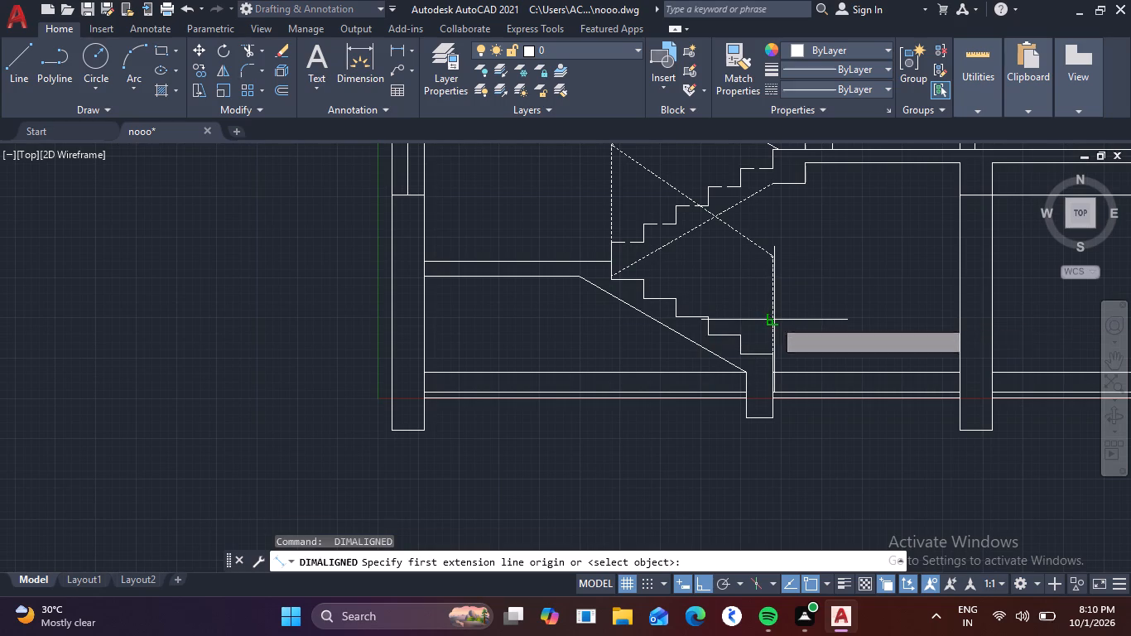
left_click(958, 321)
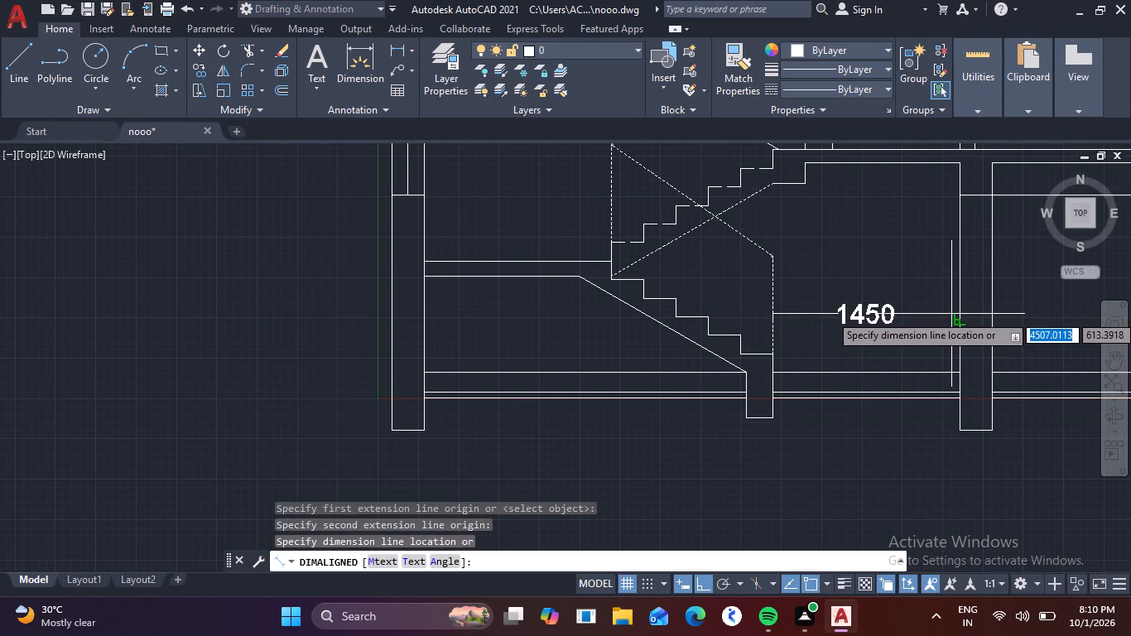
left_click(951, 313)
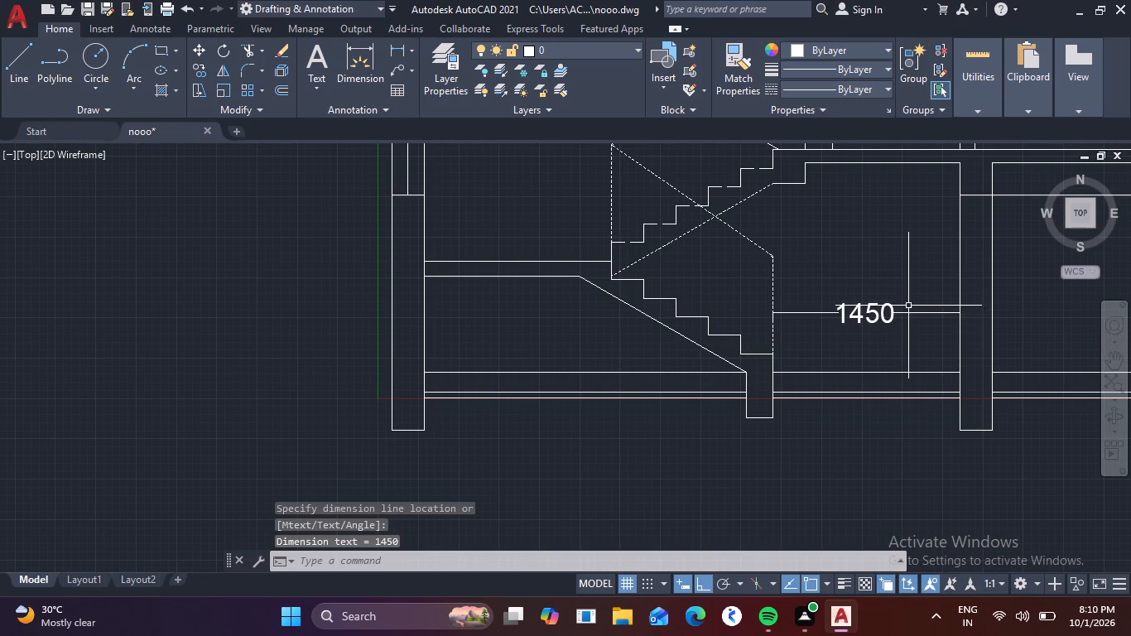
Add a vertical aligned dimension in the large ground-floor bay, from the floor's top line down to its lowest line.
key("space")
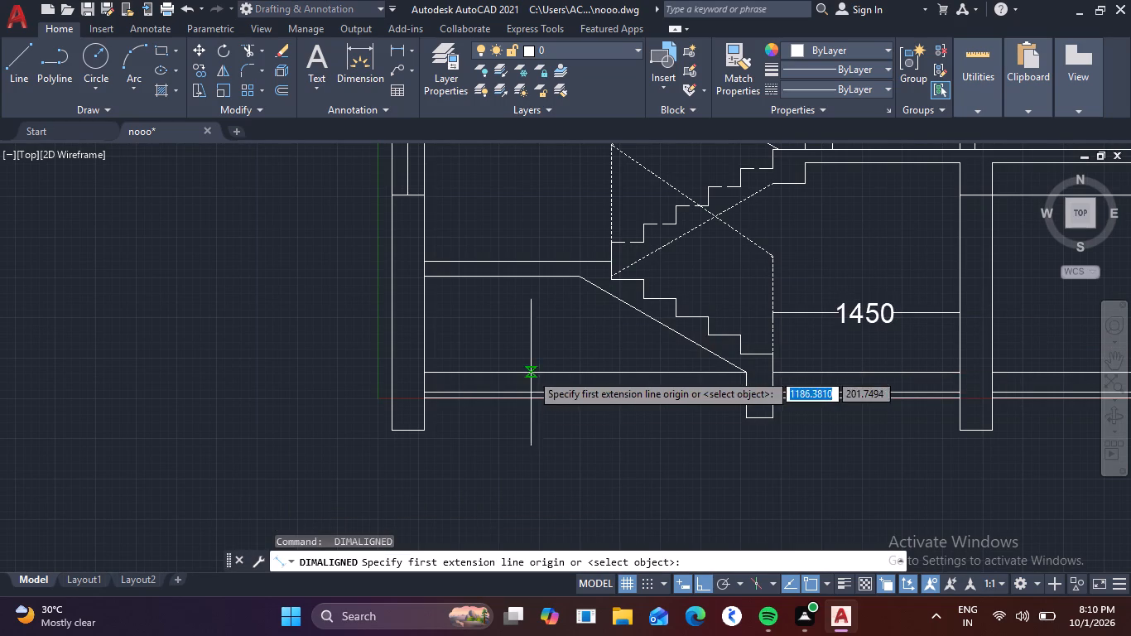
scroll(951, 386, "down", 1)
middle_click_drag(952, 386, 615, 323)
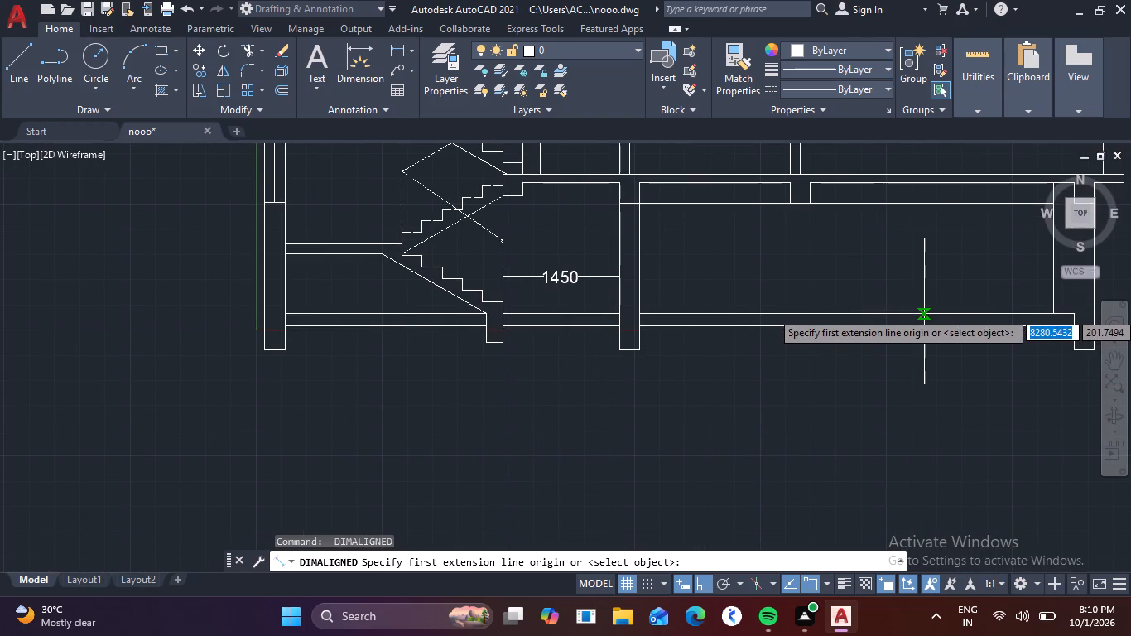
left_click(924, 315)
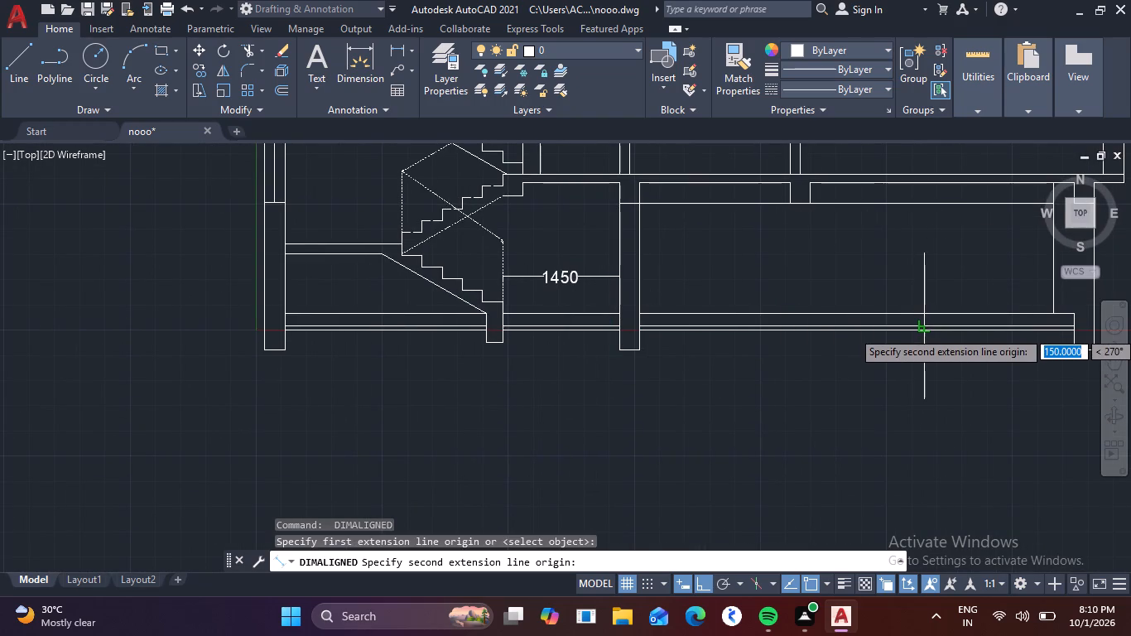
left_click(924, 332)
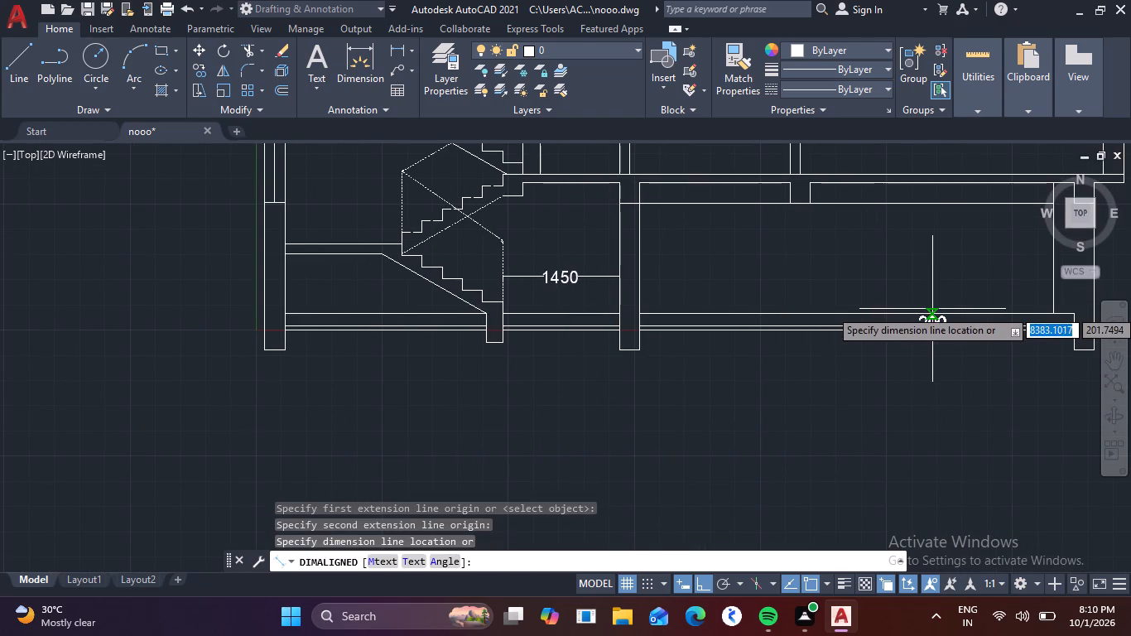
left_click(930, 301)
Add a vertical aligned dimension between the ground floor's top and middle lines at the outer stair wall, placed outside the building.
scroll(922, 250, "down", 2)
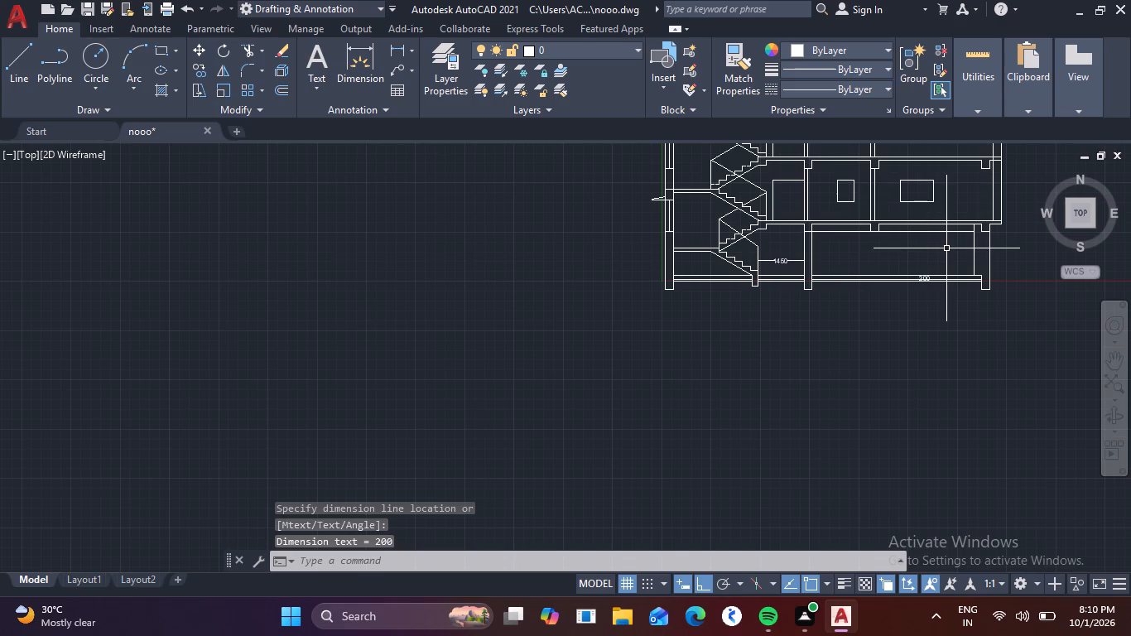
key("space")
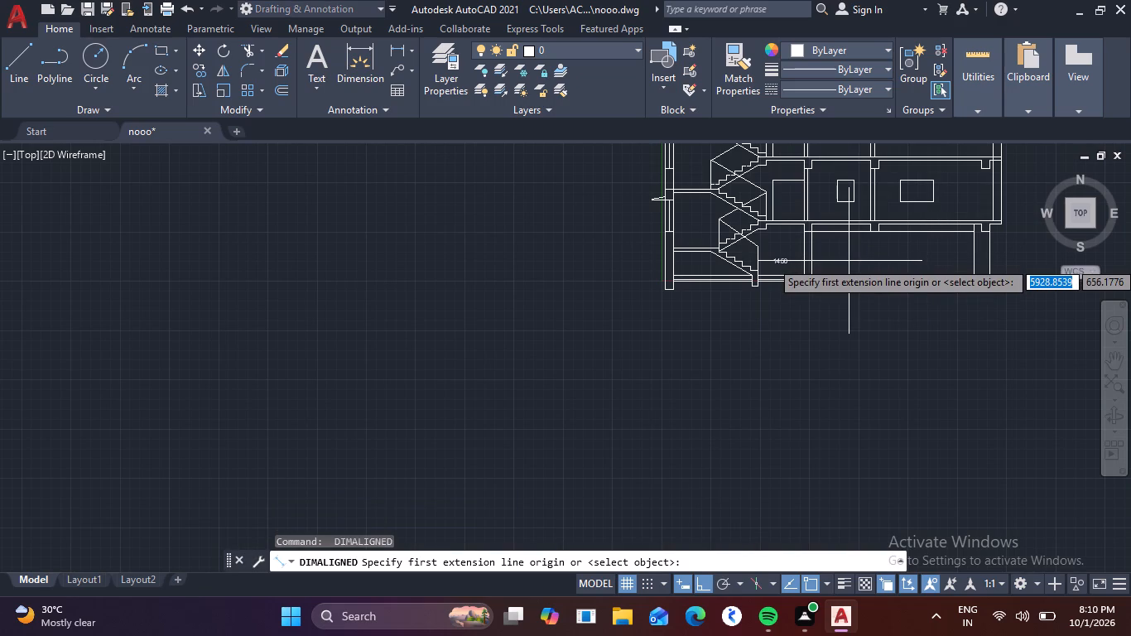
middle_click_drag(921, 282, 1035, 276)
scroll(791, 287, "up", 3)
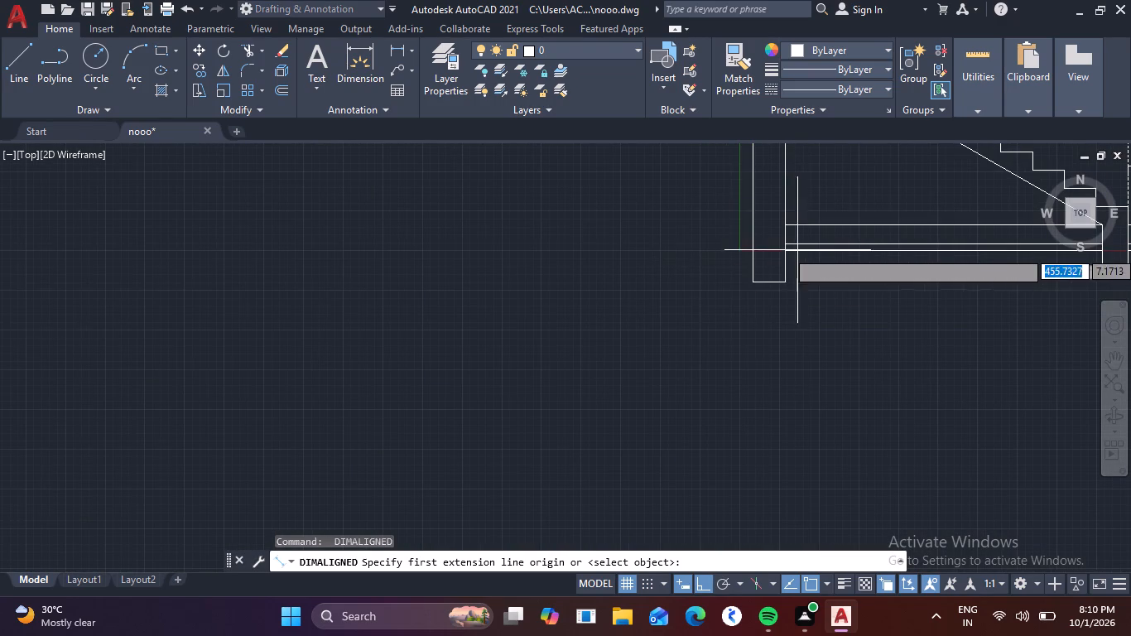
left_click(784, 242)
left_click(783, 222)
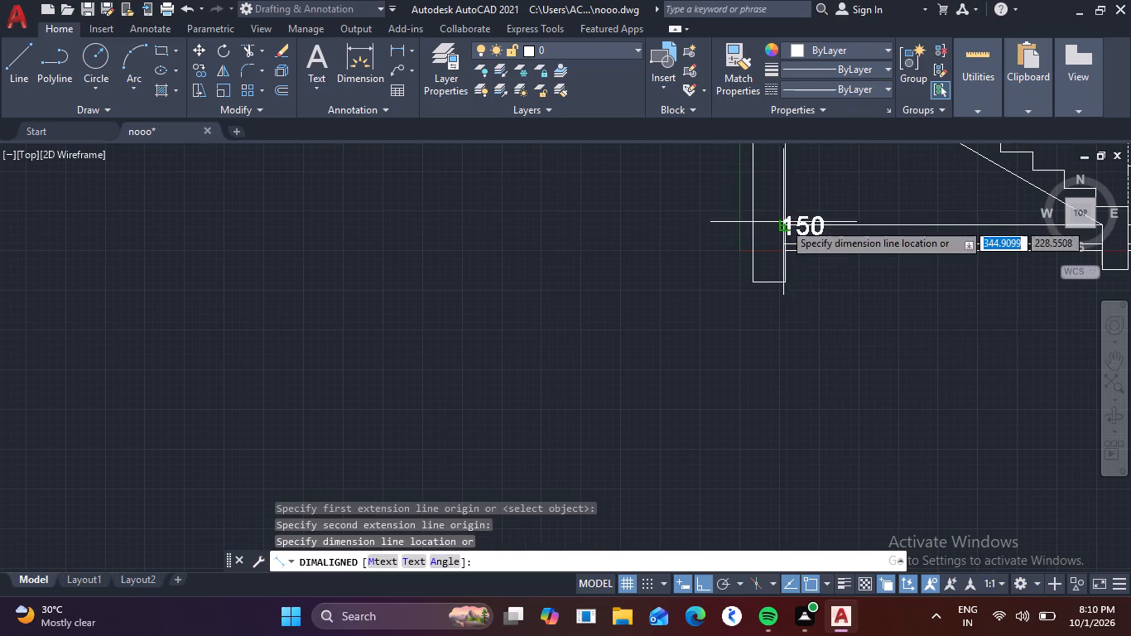
left_click(668, 218)
Add a horizontal aligned dimension across the outer stair wall's thickness, just below the stair-head room's roof slab.
middle_click_drag(768, 180, 769, 180)
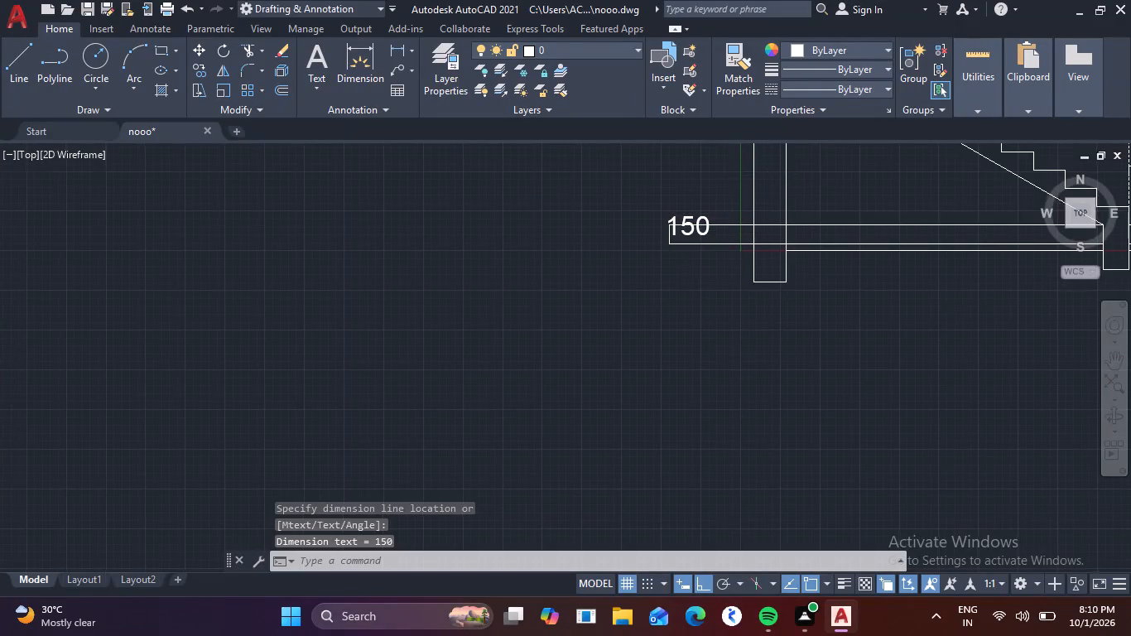
middle_click_drag(769, 180, 717, 275)
key("space")
scroll(826, 257, "down", 1)
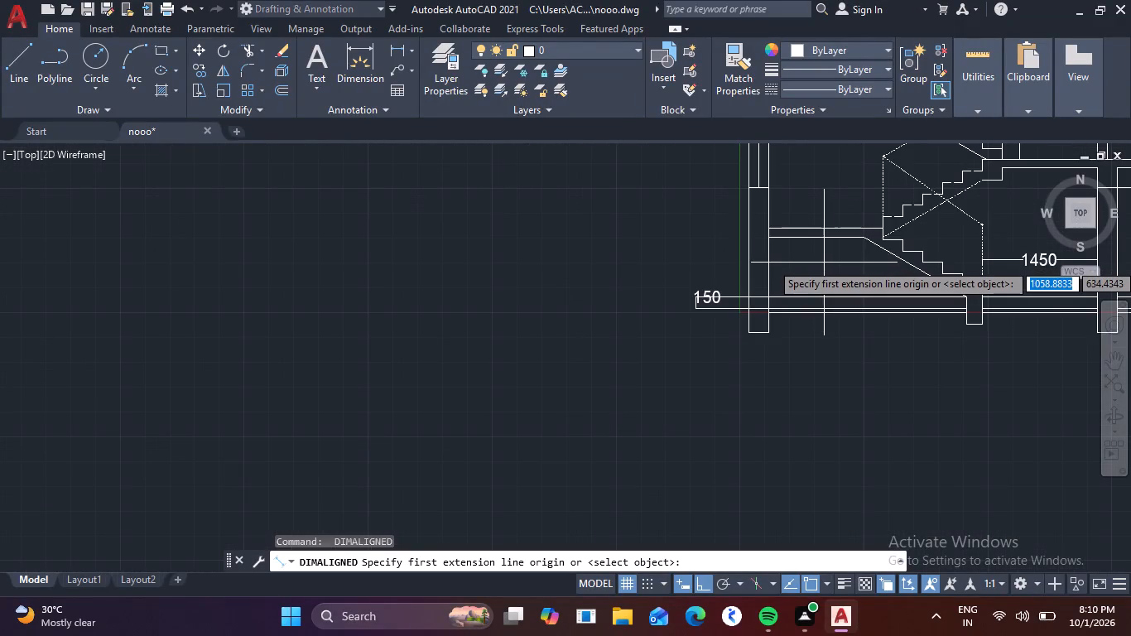
middle_click_drag(823, 264, 758, 395)
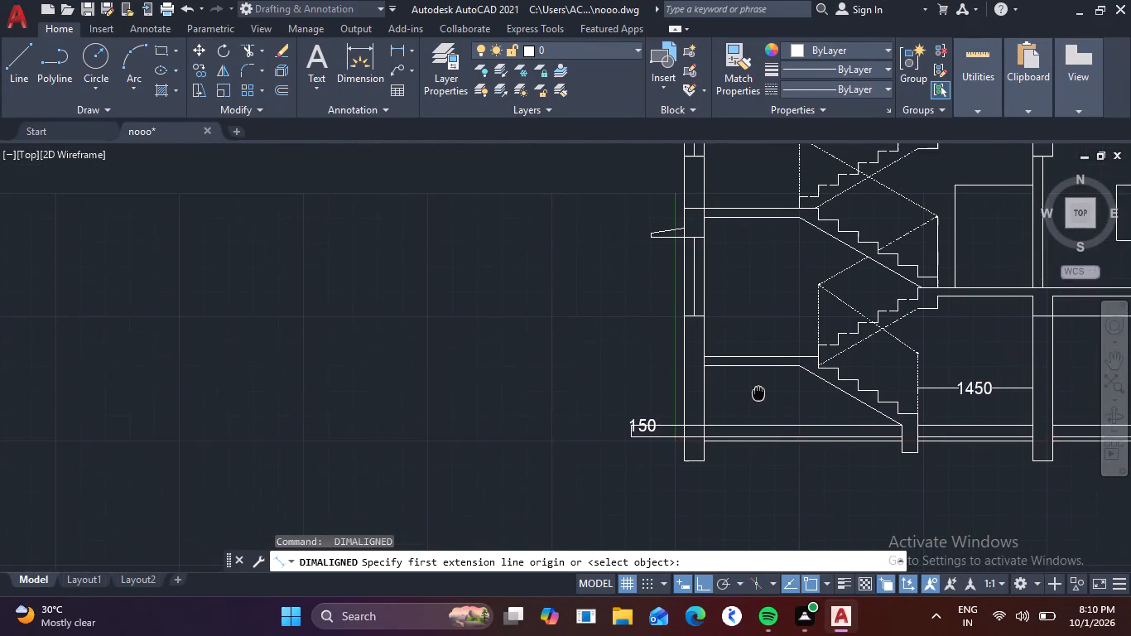
middle_click_drag(758, 395, 772, 425)
scroll(752, 301, "down", 3)
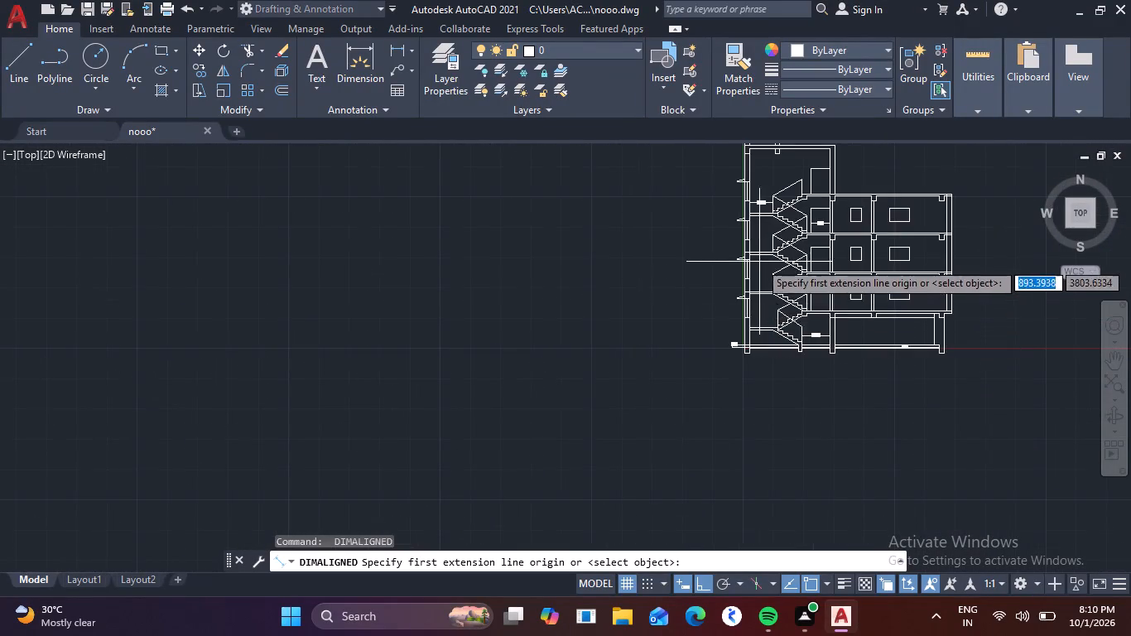
middle_click_drag(782, 185, 787, 304)
scroll(743, 264, "up", 3)
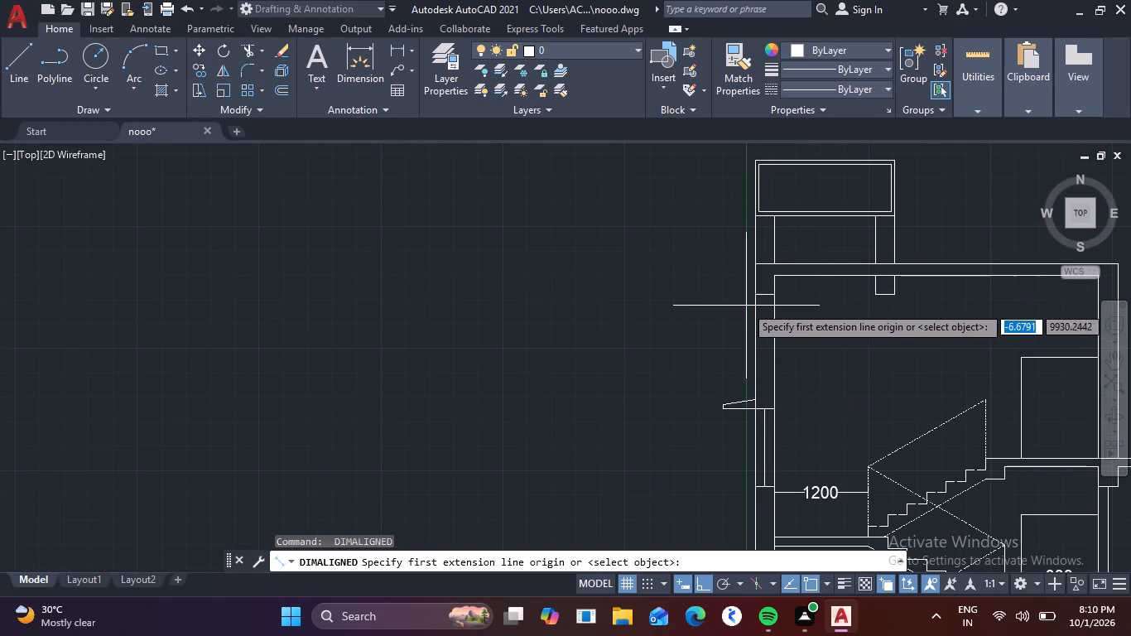
left_click(758, 293)
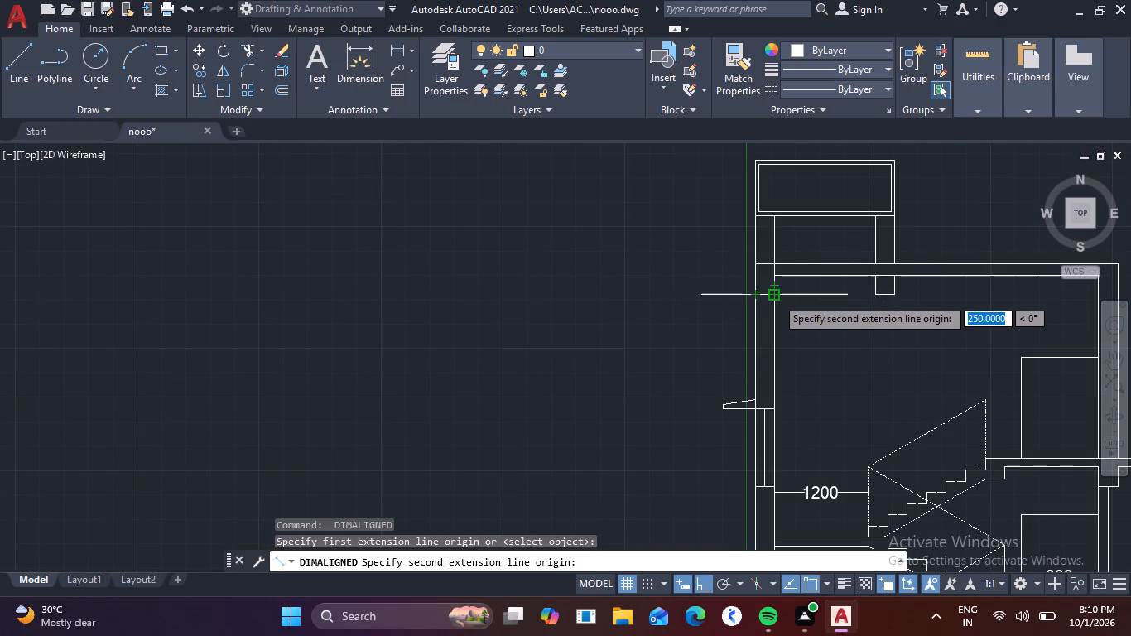
left_click(776, 297)
left_click(795, 301)
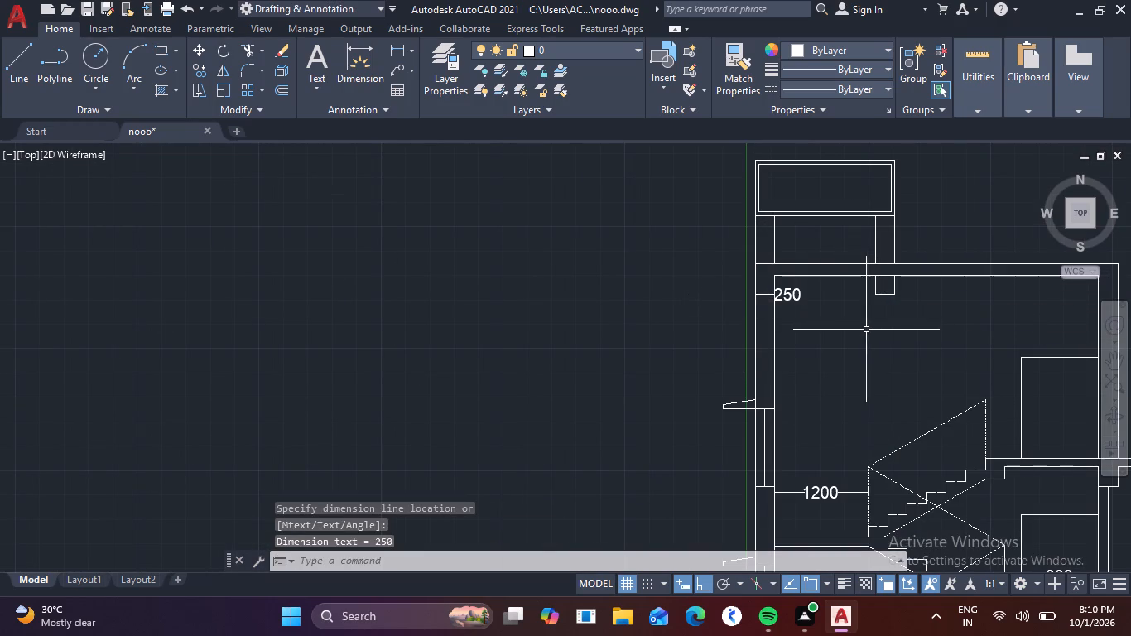
Add a vertical aligned dimension for the stair-head room's roof slab thickness, placed outside the wall on the door side.
key("space")
scroll(855, 331, "down", 2)
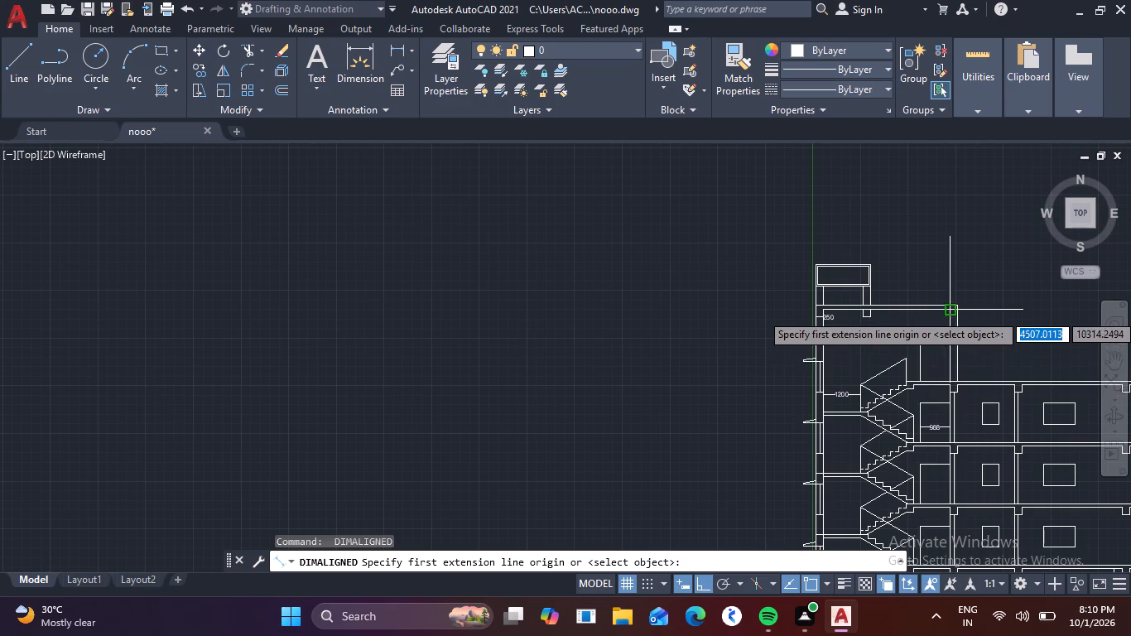
middle_click_drag(902, 349, 748, 301)
scroll(784, 277, "up", 3)
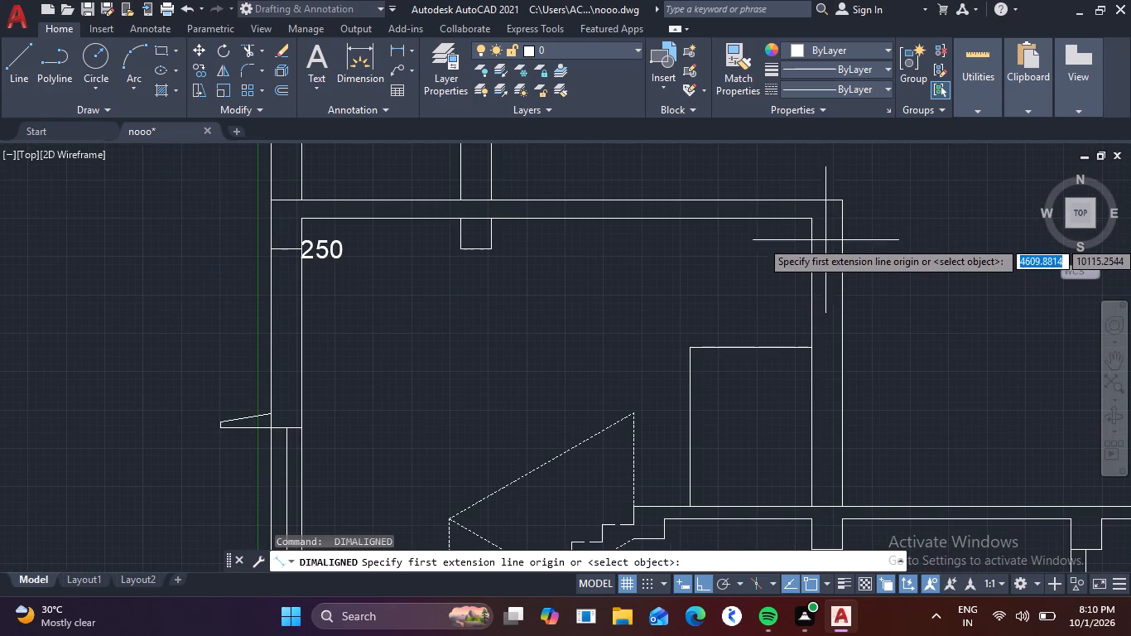
left_click(809, 221)
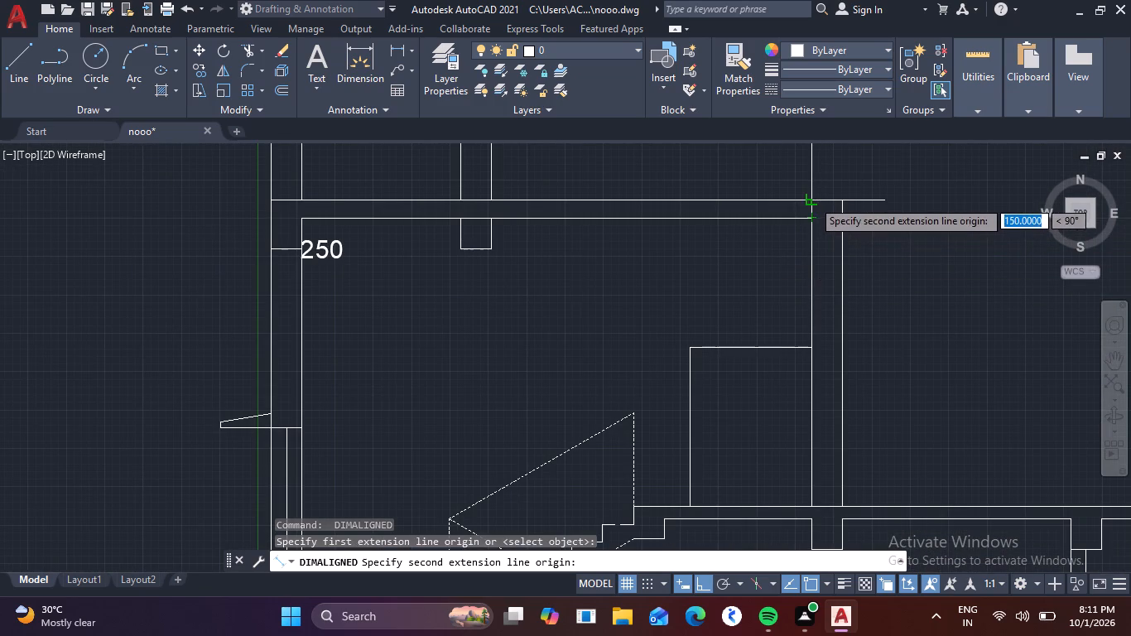
left_click(810, 200)
left_click(895, 202)
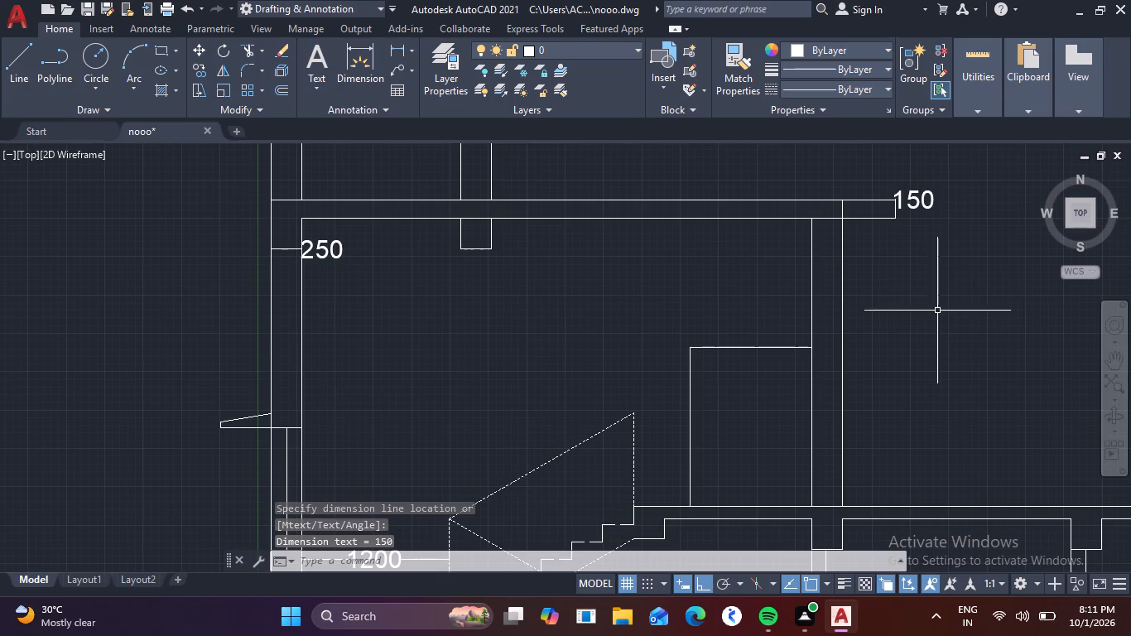
Save the dimensioned section drawing under its existing name.
scroll(928, 324, "down", 3)
middle_click_drag(946, 344, 878, 282)
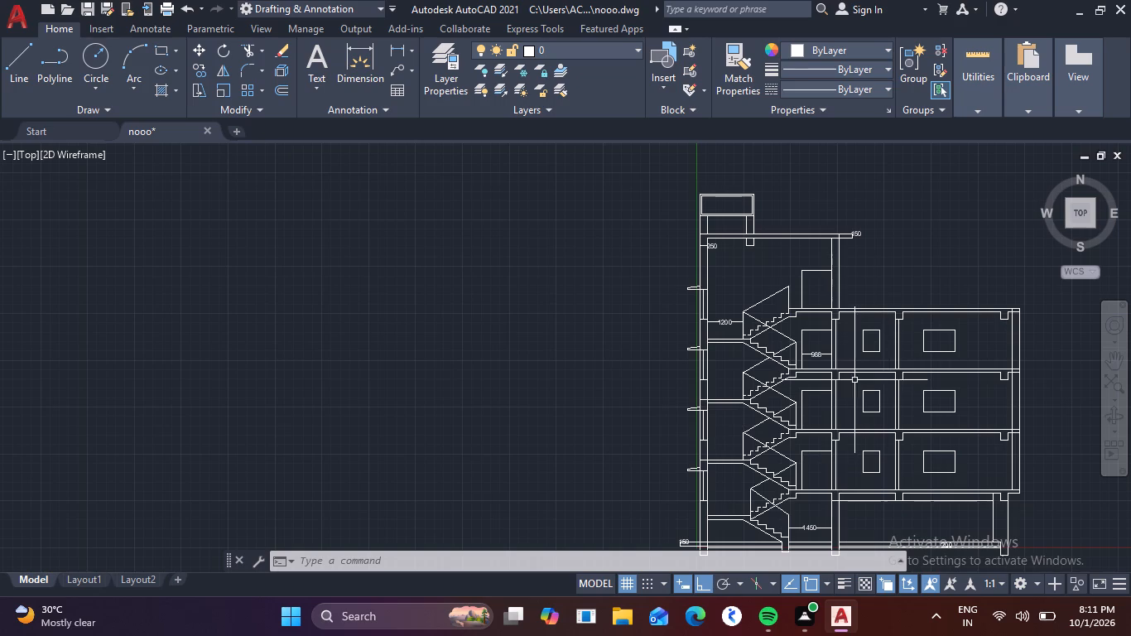
scroll(858, 330, "down", 1)
middle_click_drag(854, 332, 837, 294)
key("ctrl+s")
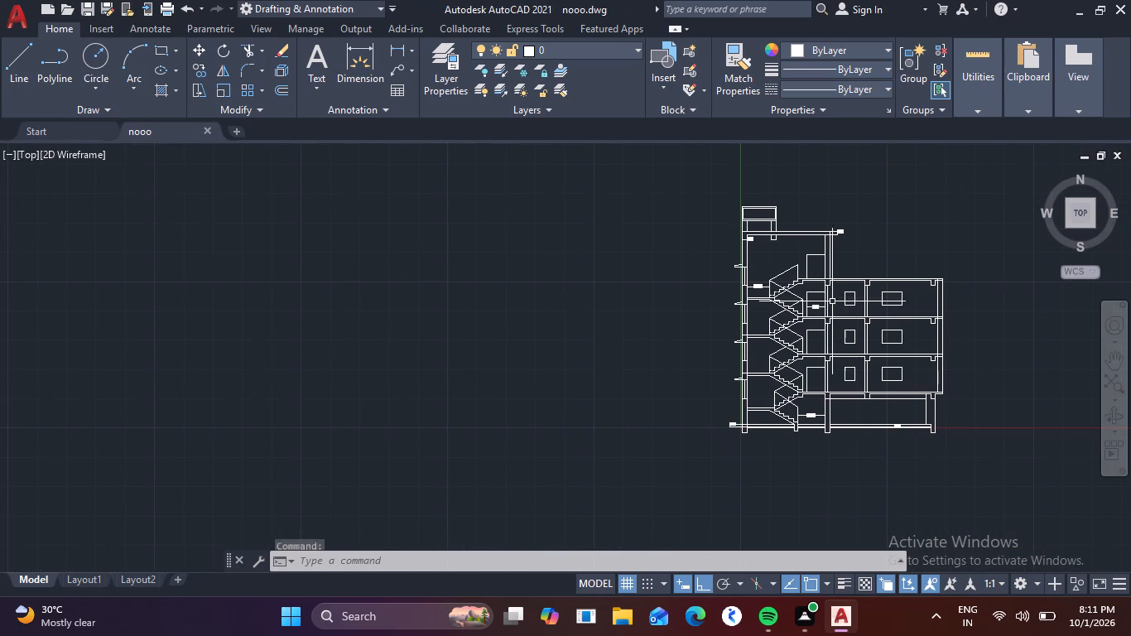
key("ctrl+s")
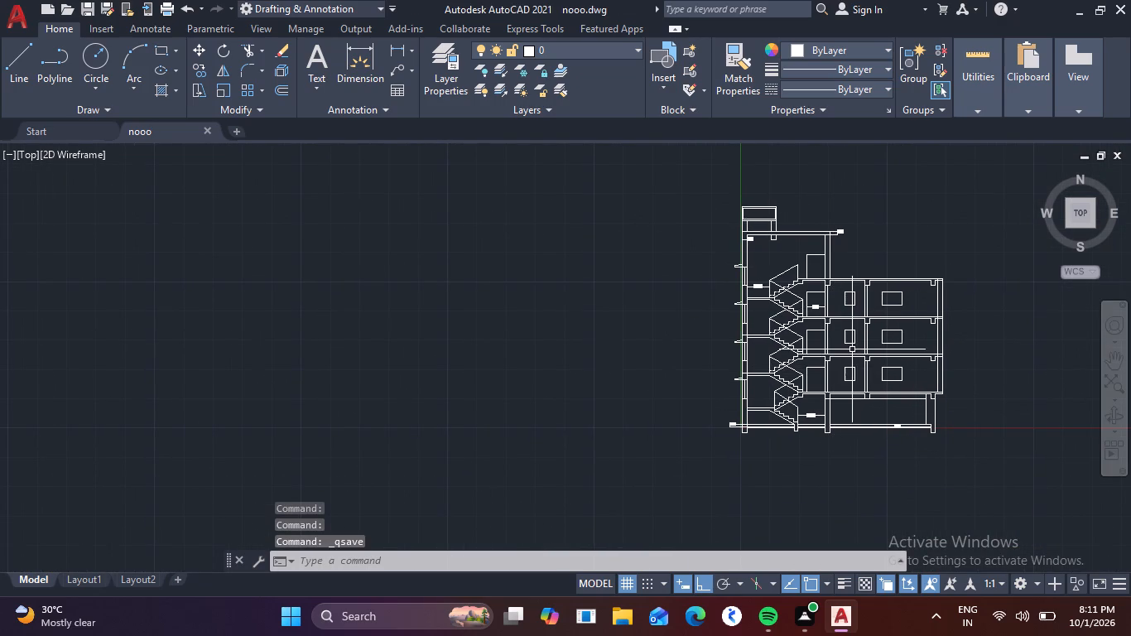
Start a plot and load the previous plot's page setup, with AutoCAD PDF (High Quality Print).pc3 and ISO A4 paper.
key("ctrl+p")
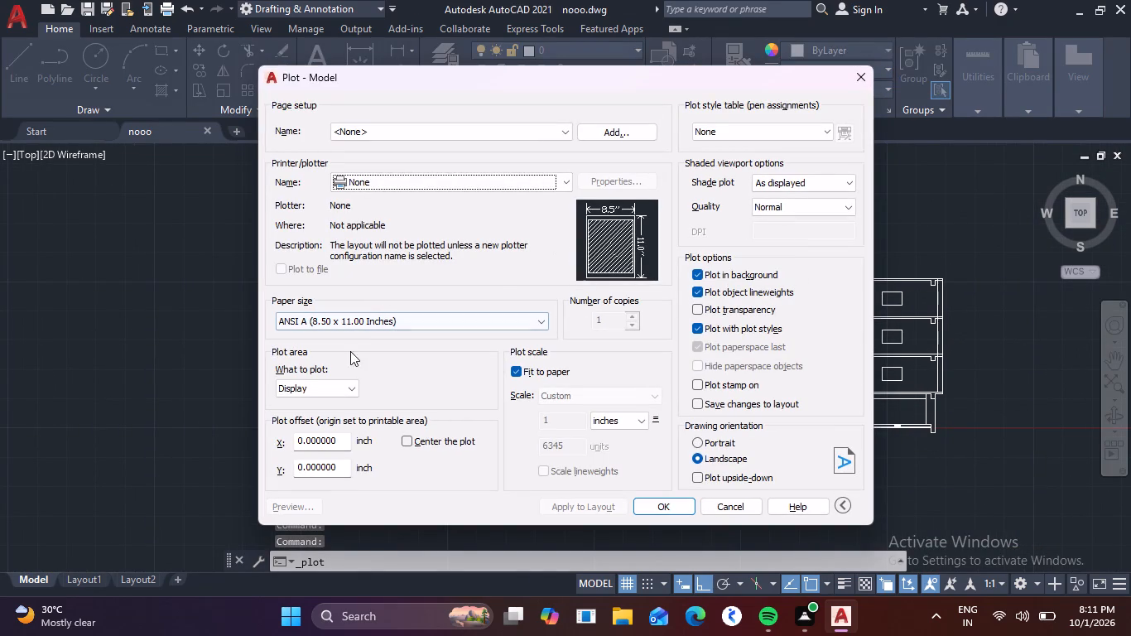
left_click(351, 385)
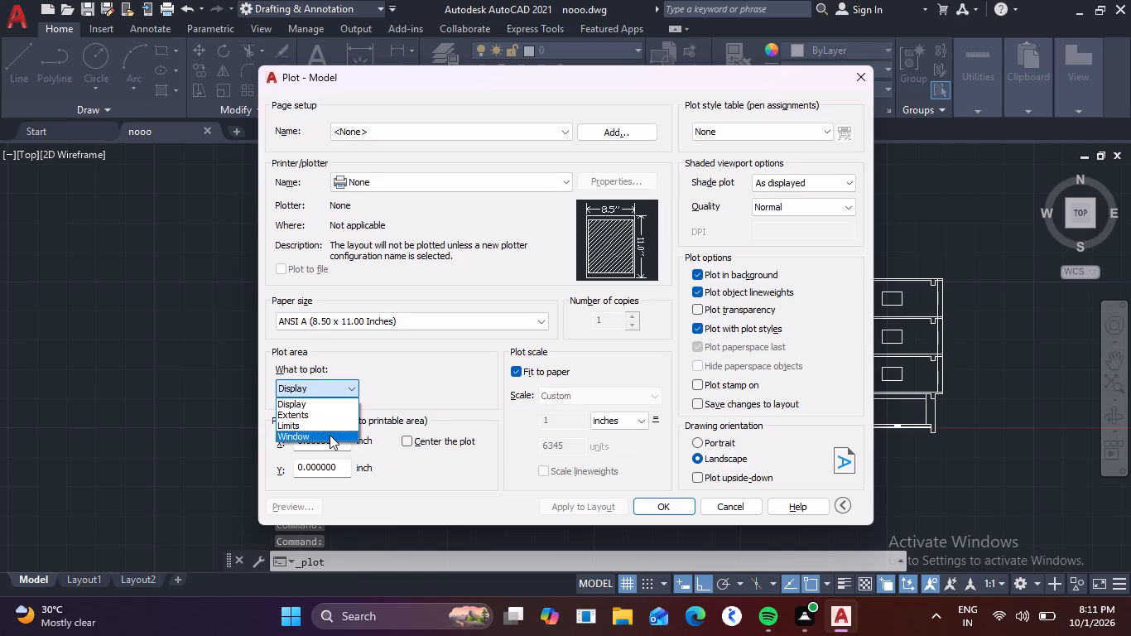
left_click(570, 132)
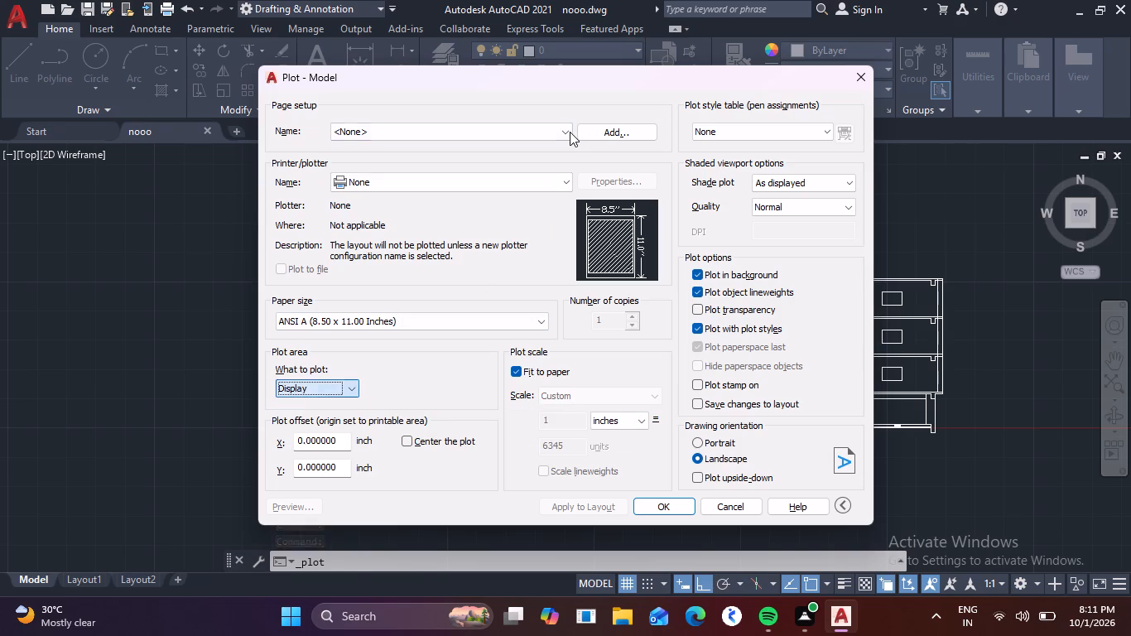
left_click(564, 135)
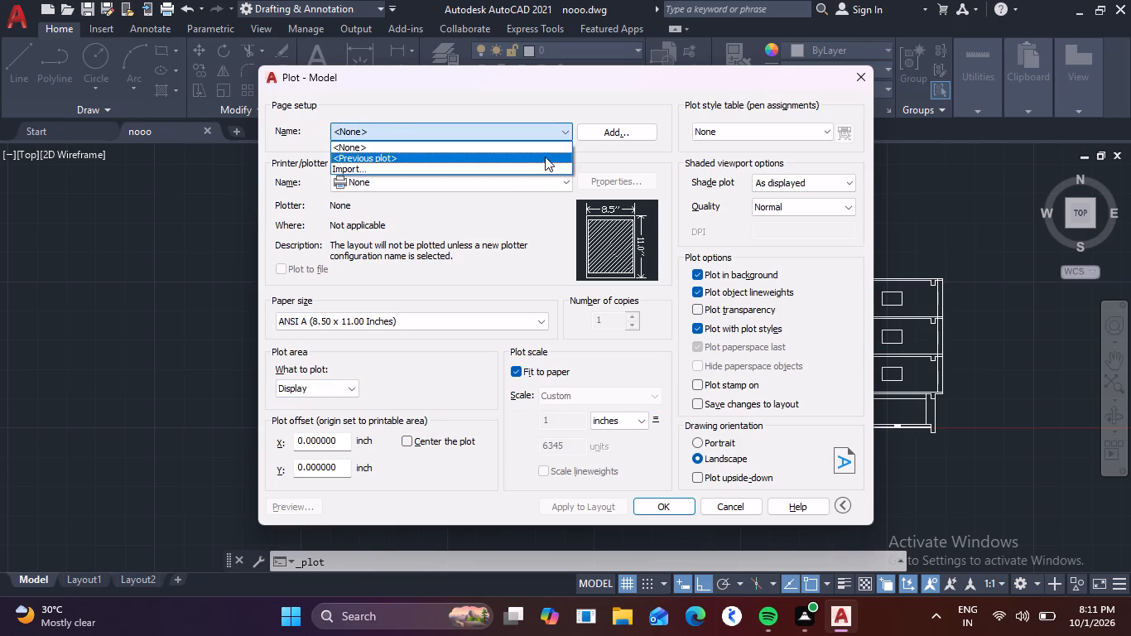
left_click(545, 157)
Set the plot area to a window enclosing the whole building section with its dimensions, and preview the plot.
left_click(343, 384)
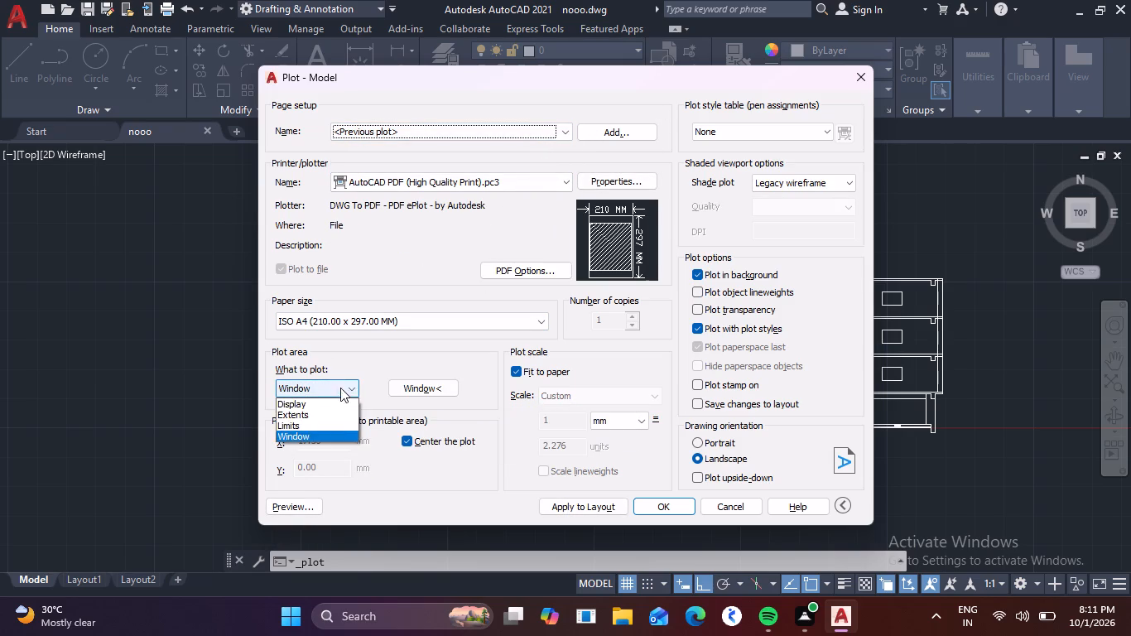
left_click(317, 435)
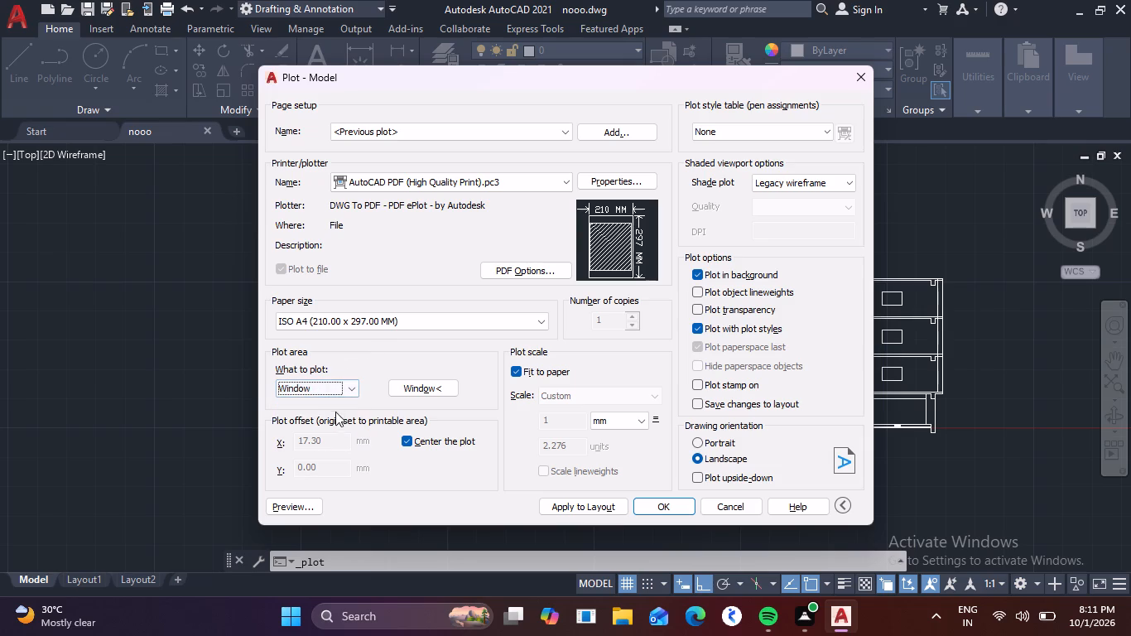
left_click(349, 391)
left_click(331, 431)
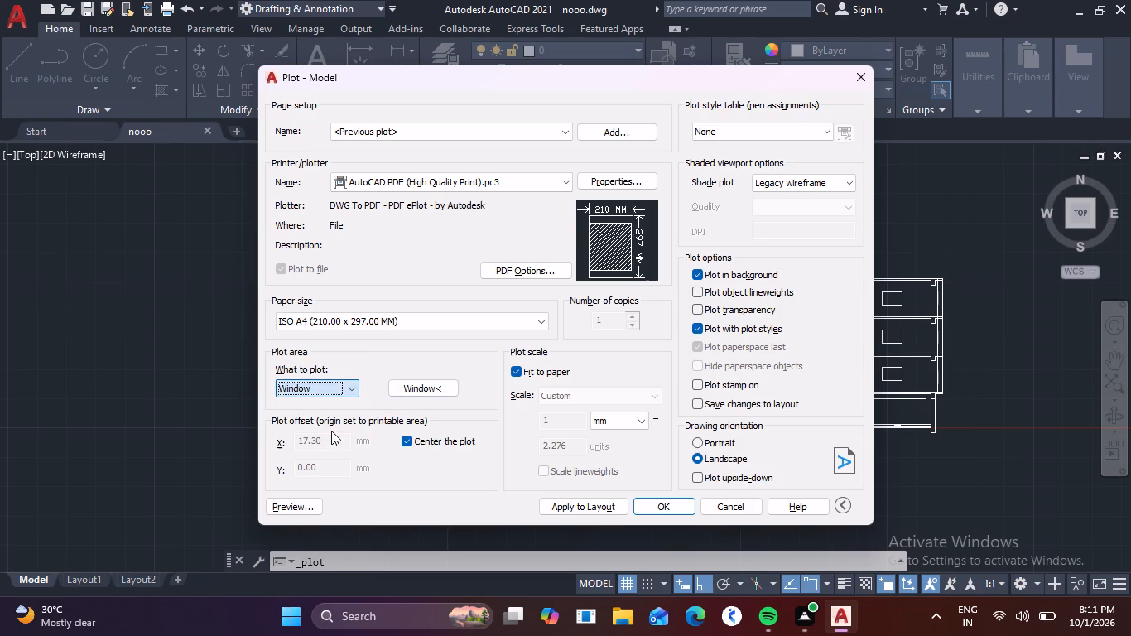
left_click(424, 385)
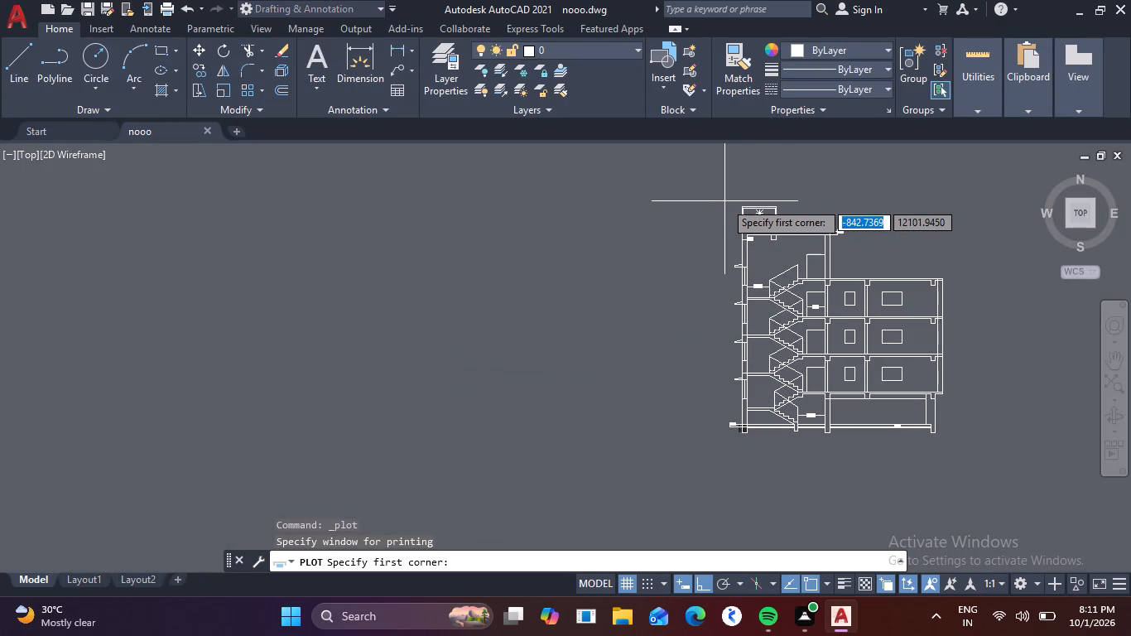
left_click(724, 201)
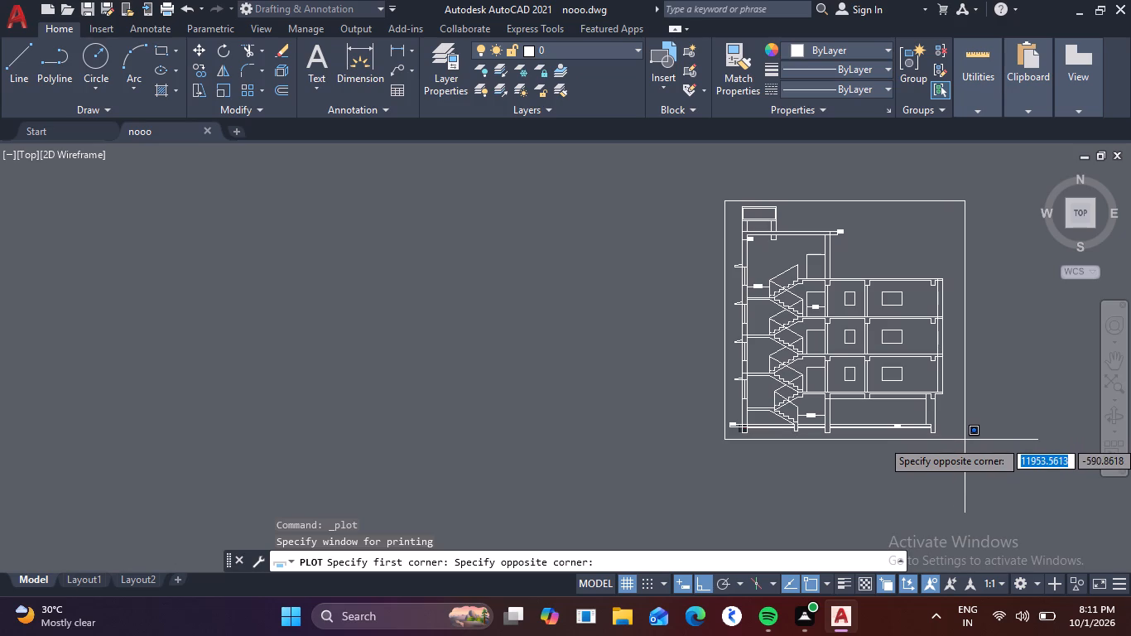
left_click(960, 444)
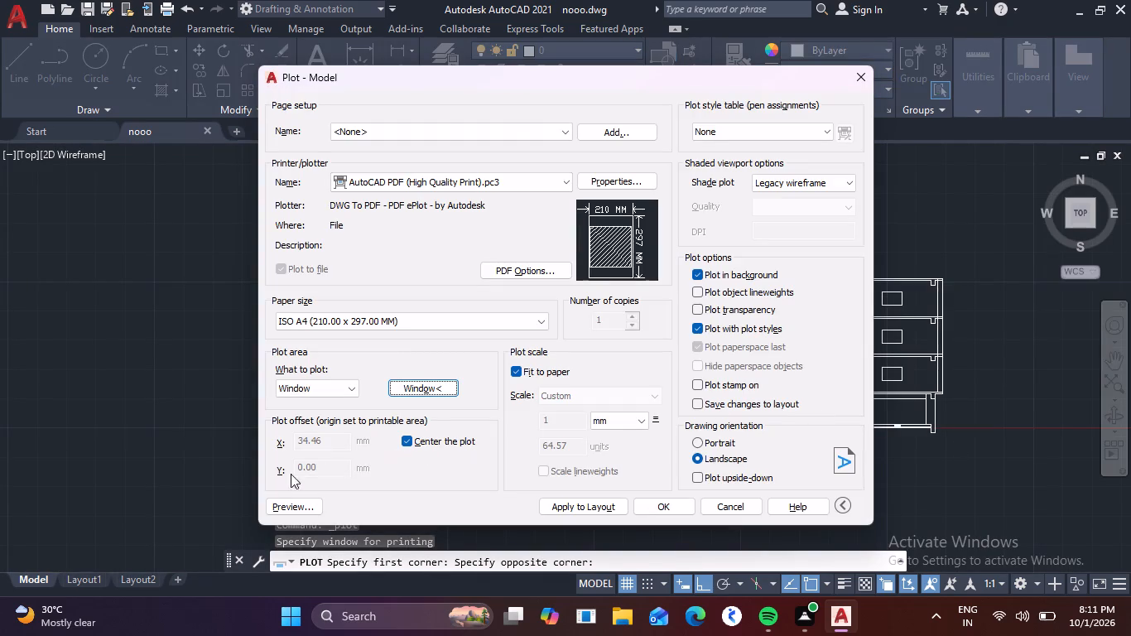
left_click(293, 505)
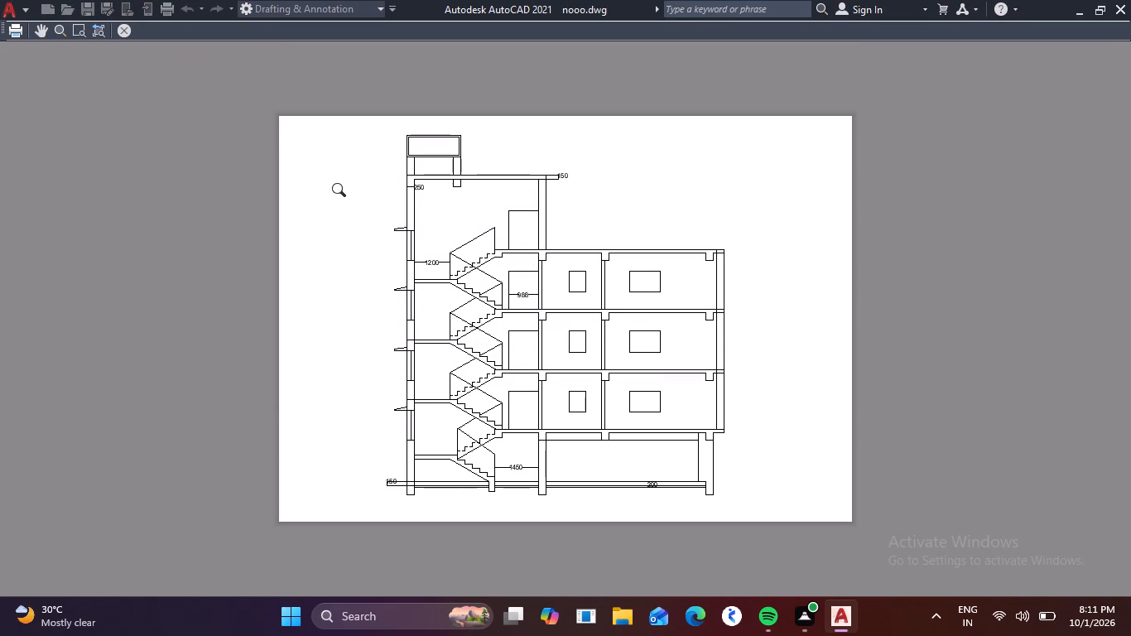
left_click(118, 26)
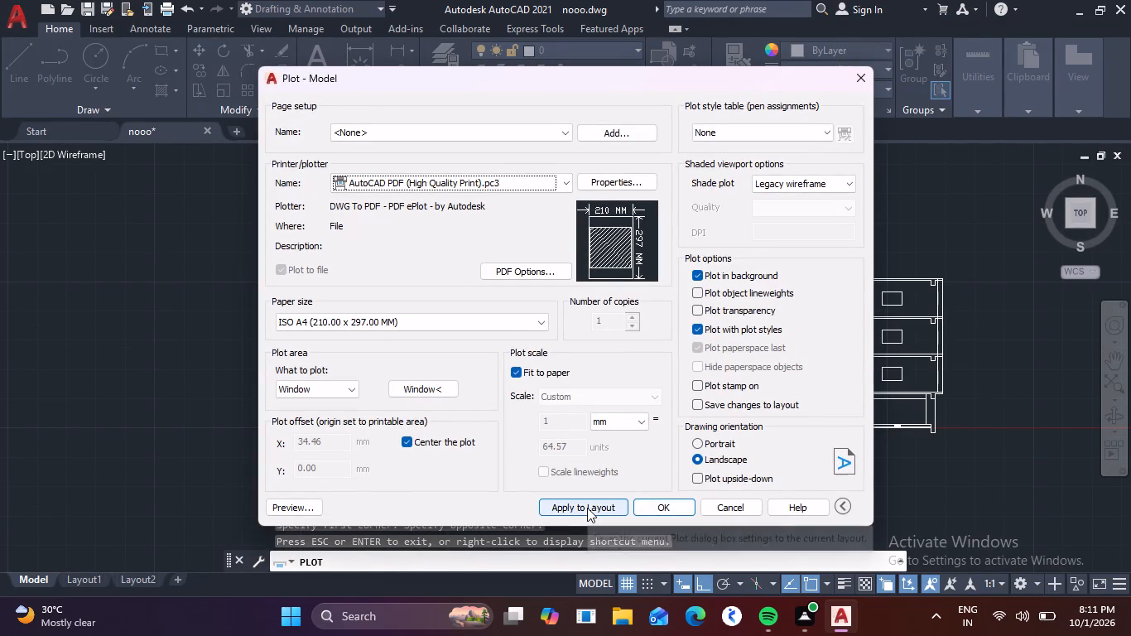
Apply the plot settings to the layout and plot the section to nooo-Model.pdf in the Documents folder.
left_click(587, 508)
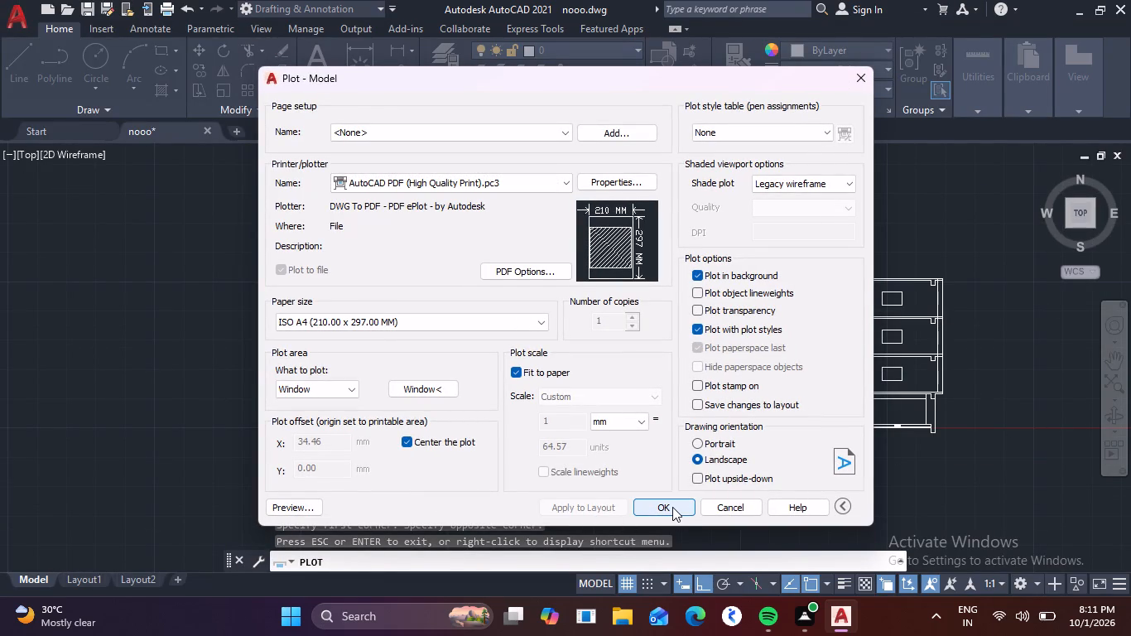
left_click(672, 507)
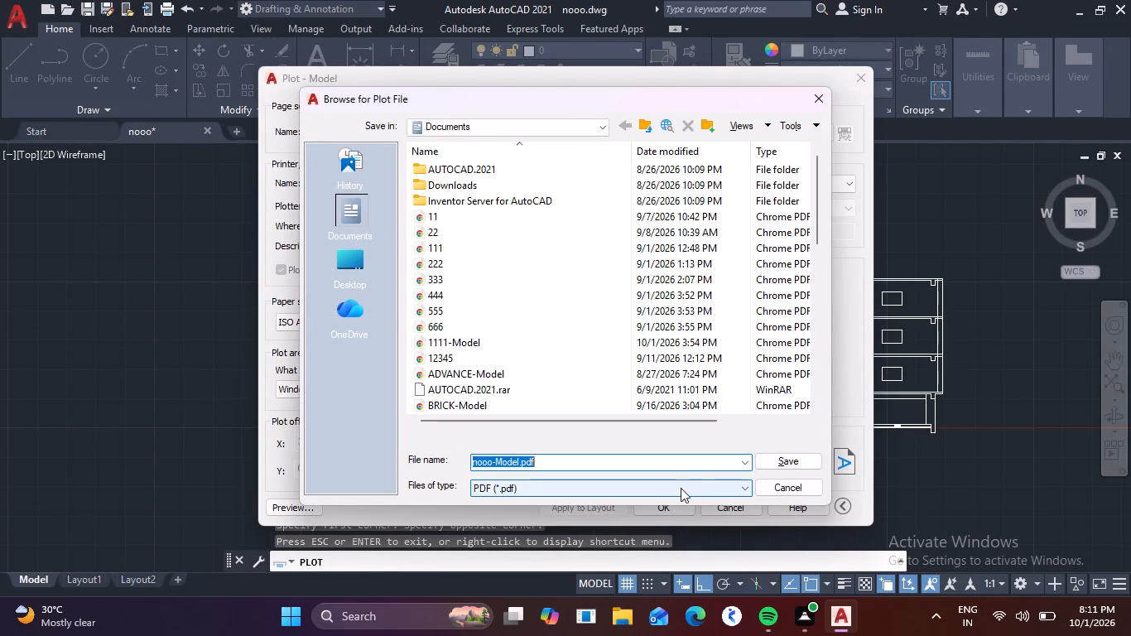
left_click(785, 461)
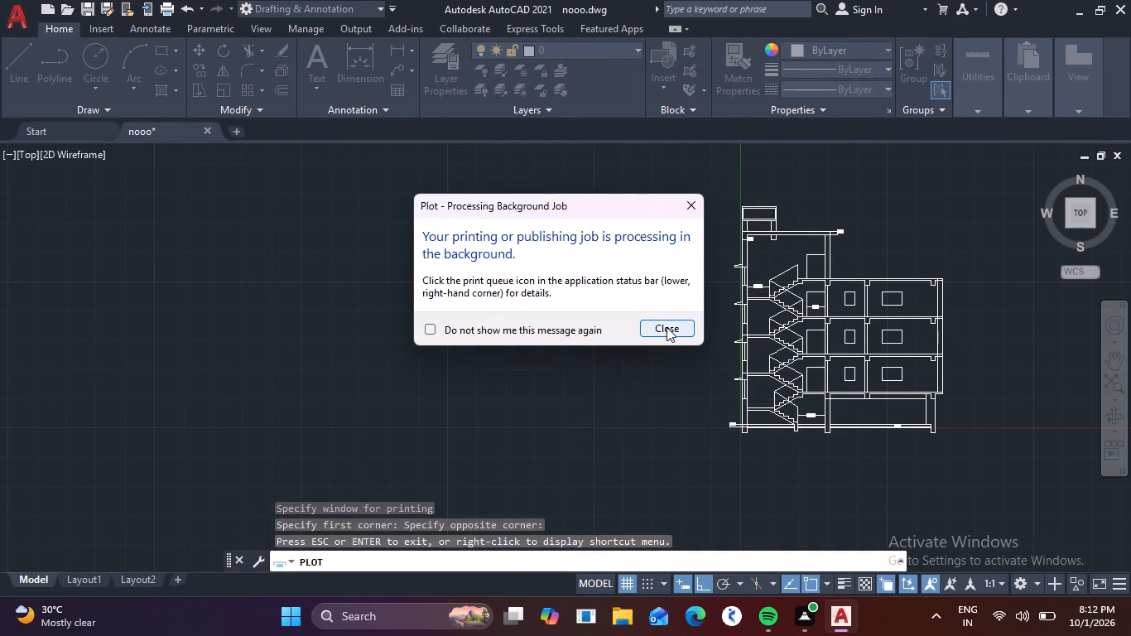
left_click(667, 327)
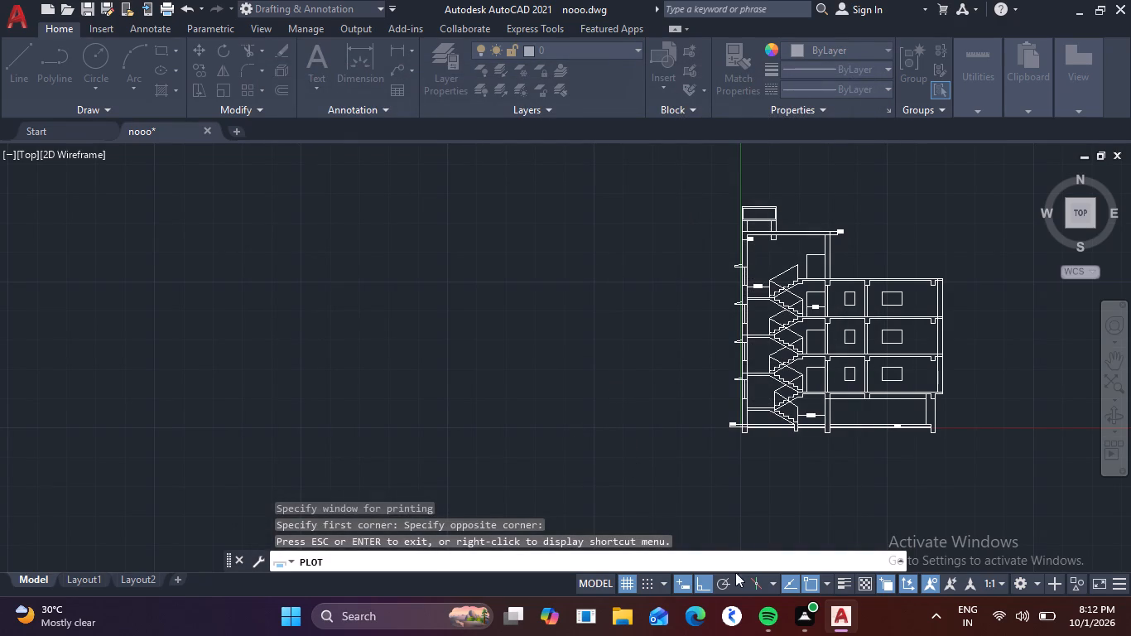